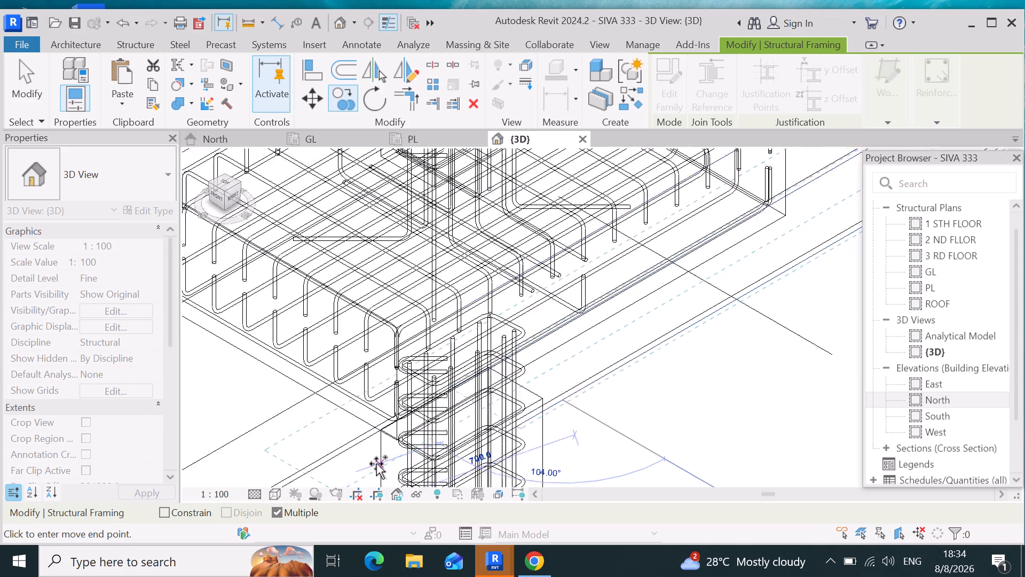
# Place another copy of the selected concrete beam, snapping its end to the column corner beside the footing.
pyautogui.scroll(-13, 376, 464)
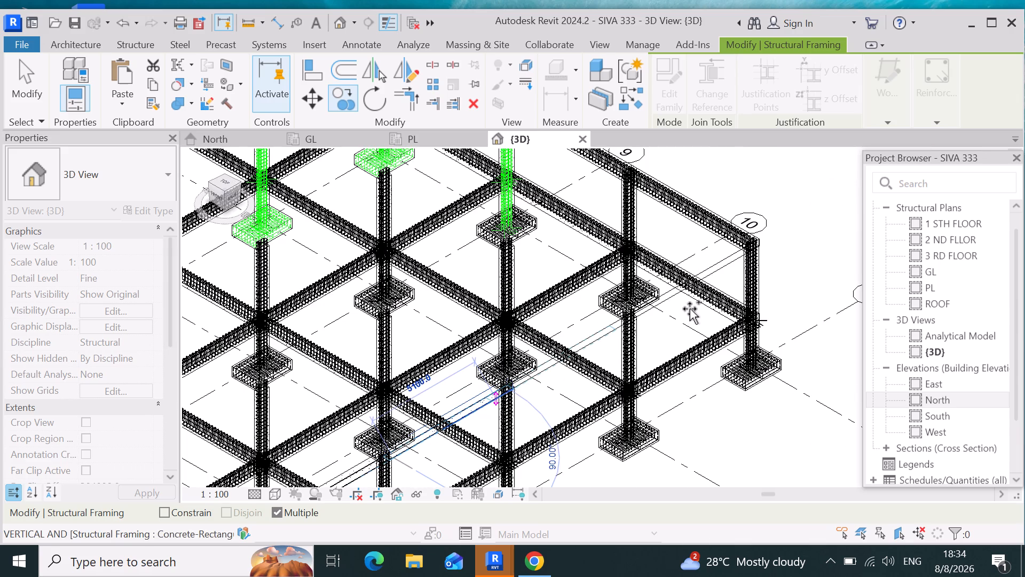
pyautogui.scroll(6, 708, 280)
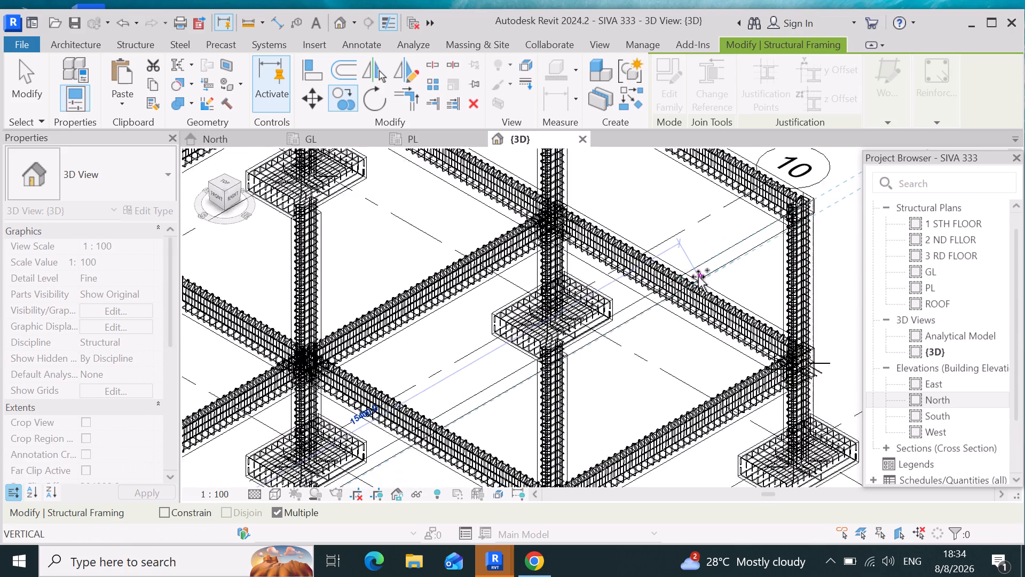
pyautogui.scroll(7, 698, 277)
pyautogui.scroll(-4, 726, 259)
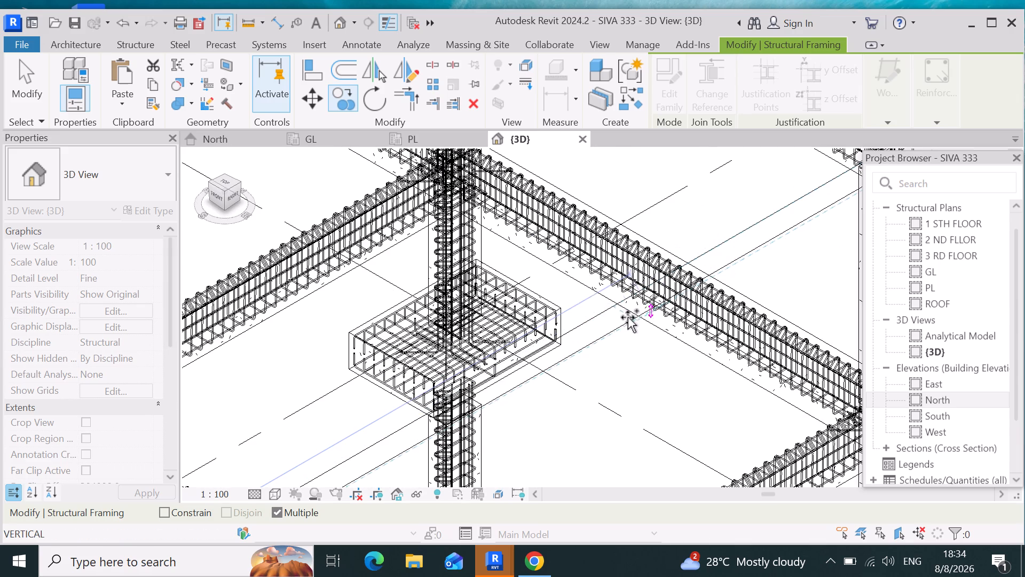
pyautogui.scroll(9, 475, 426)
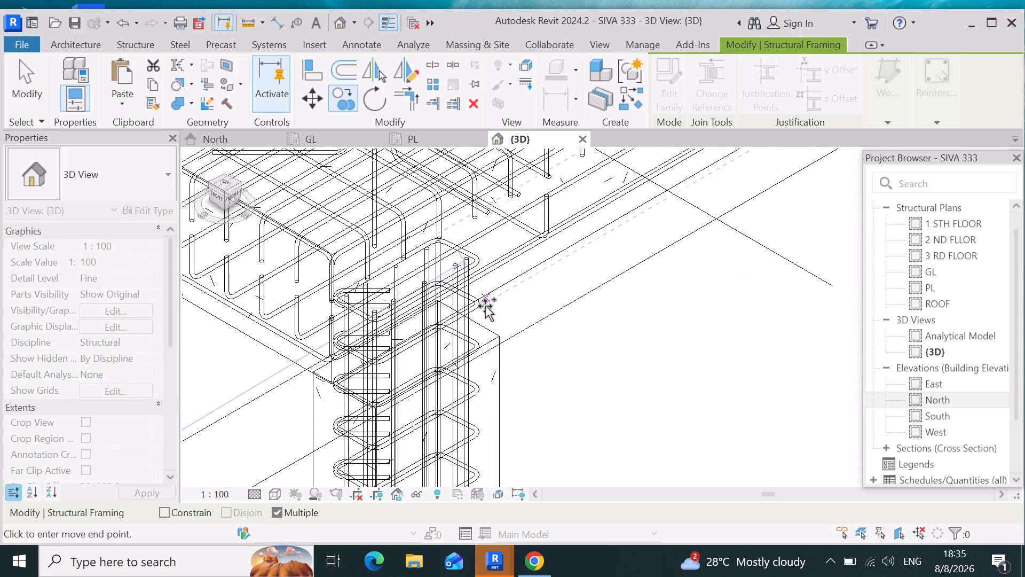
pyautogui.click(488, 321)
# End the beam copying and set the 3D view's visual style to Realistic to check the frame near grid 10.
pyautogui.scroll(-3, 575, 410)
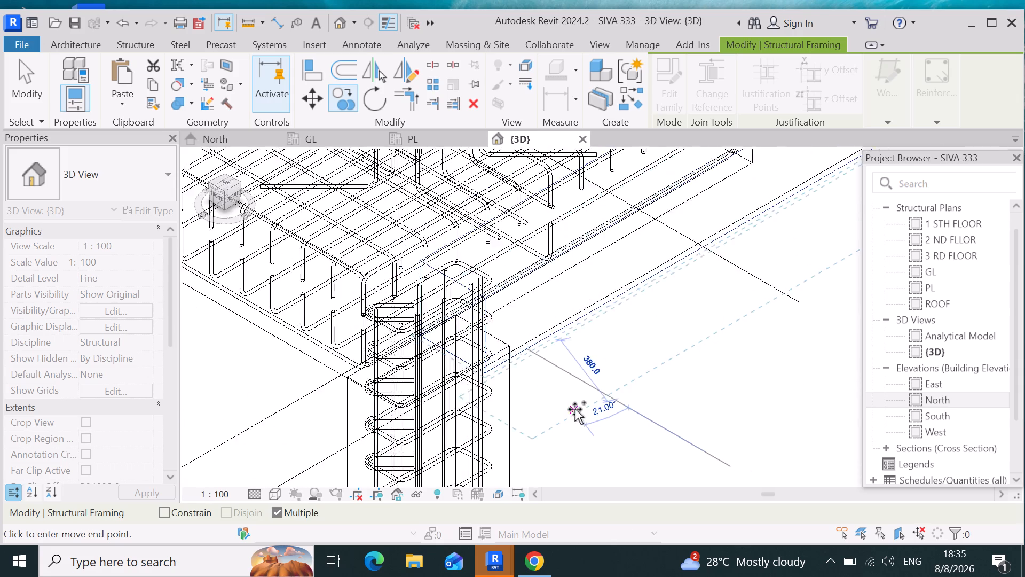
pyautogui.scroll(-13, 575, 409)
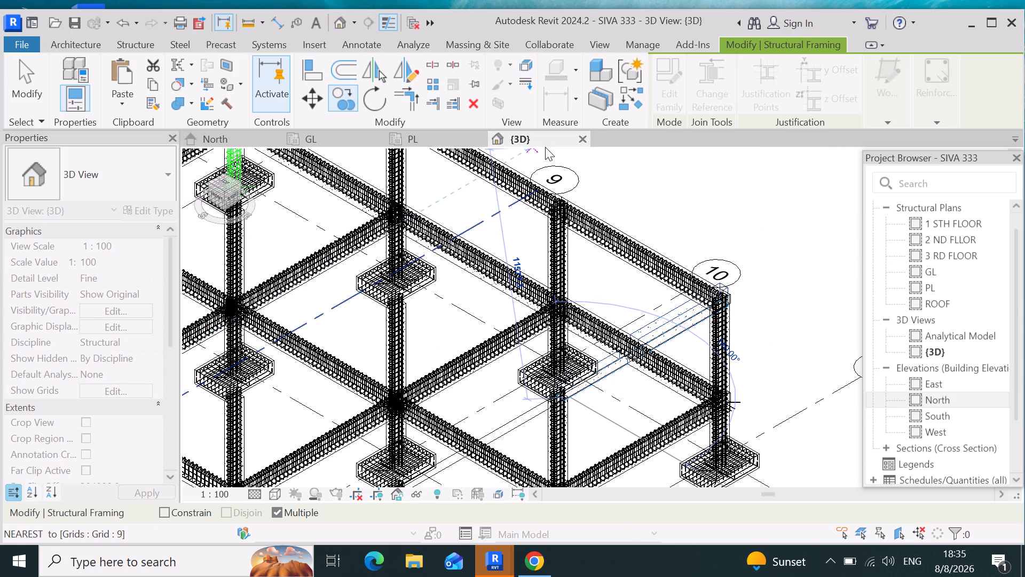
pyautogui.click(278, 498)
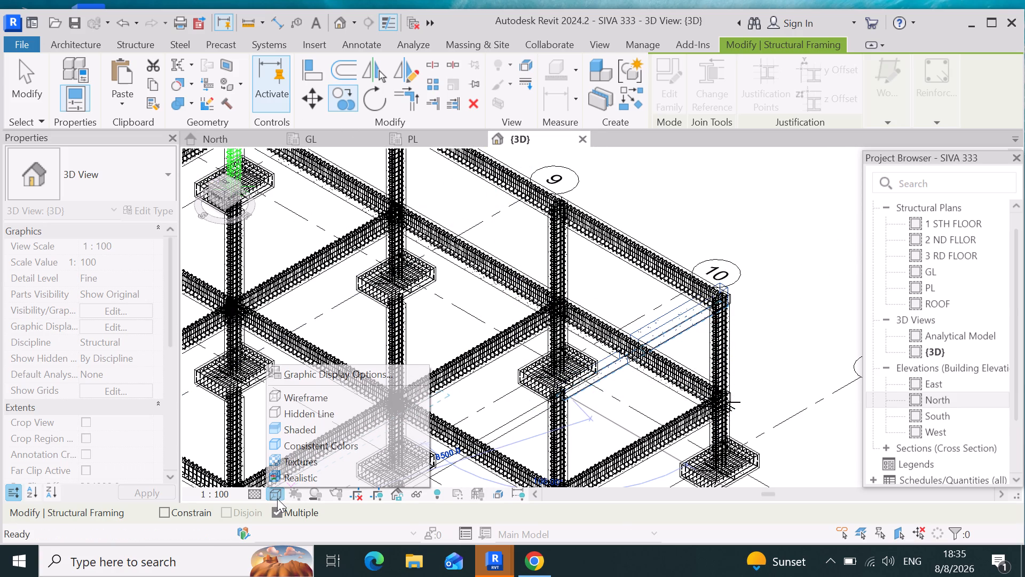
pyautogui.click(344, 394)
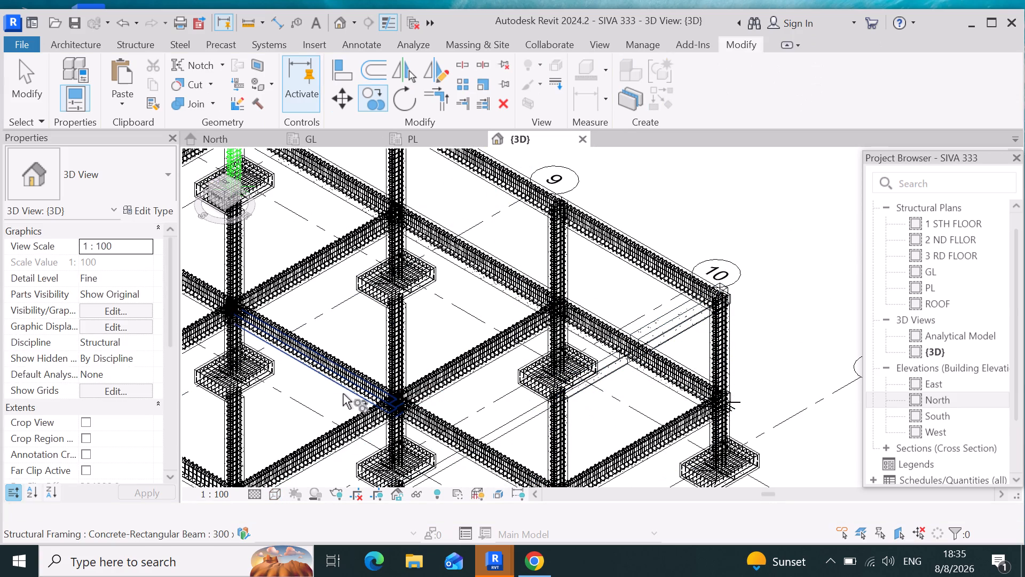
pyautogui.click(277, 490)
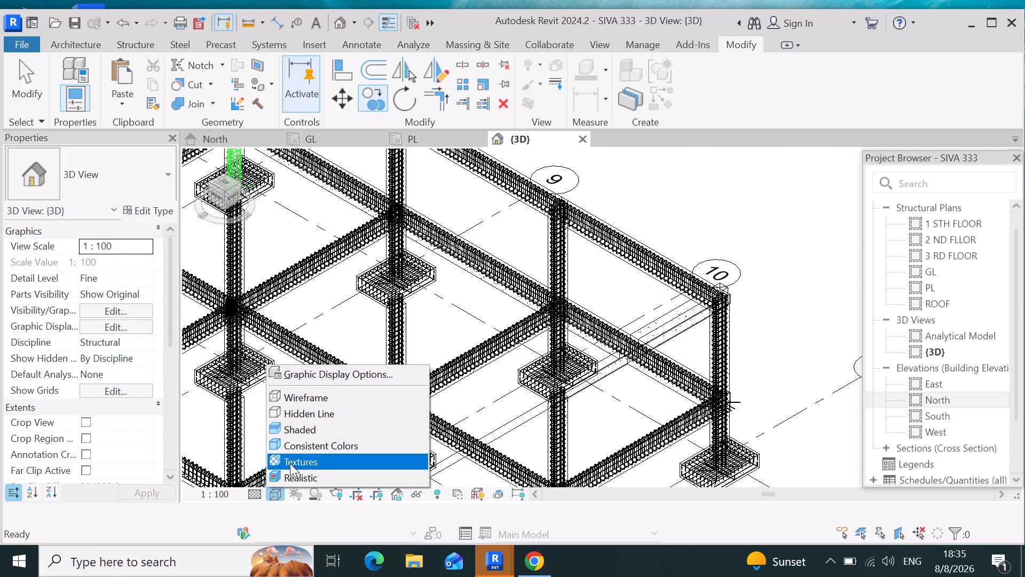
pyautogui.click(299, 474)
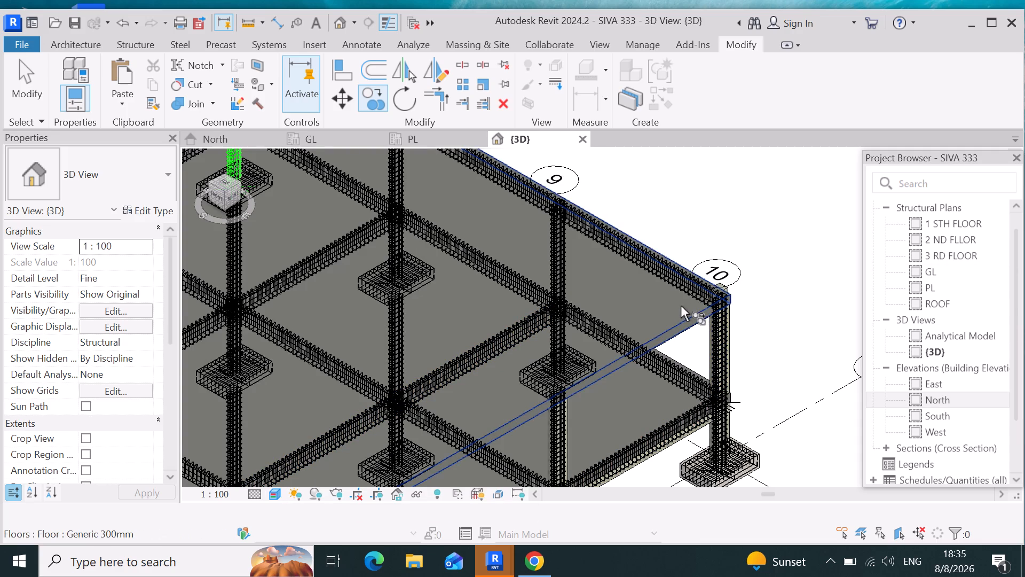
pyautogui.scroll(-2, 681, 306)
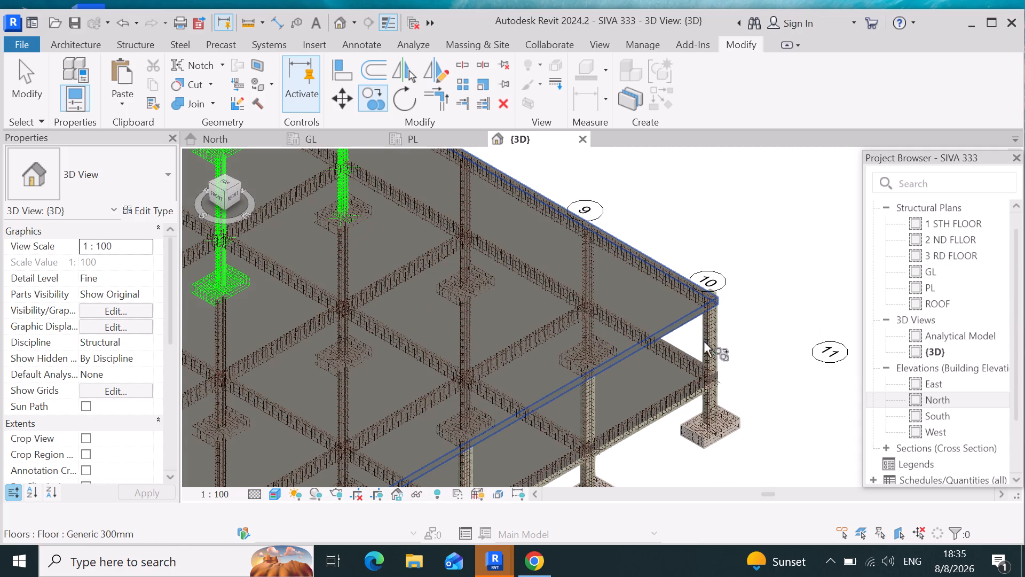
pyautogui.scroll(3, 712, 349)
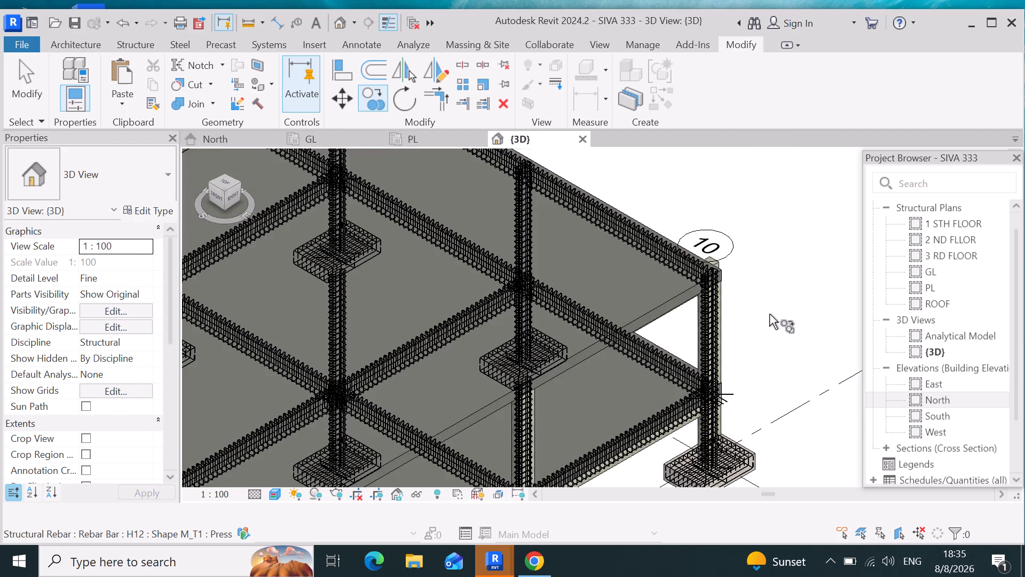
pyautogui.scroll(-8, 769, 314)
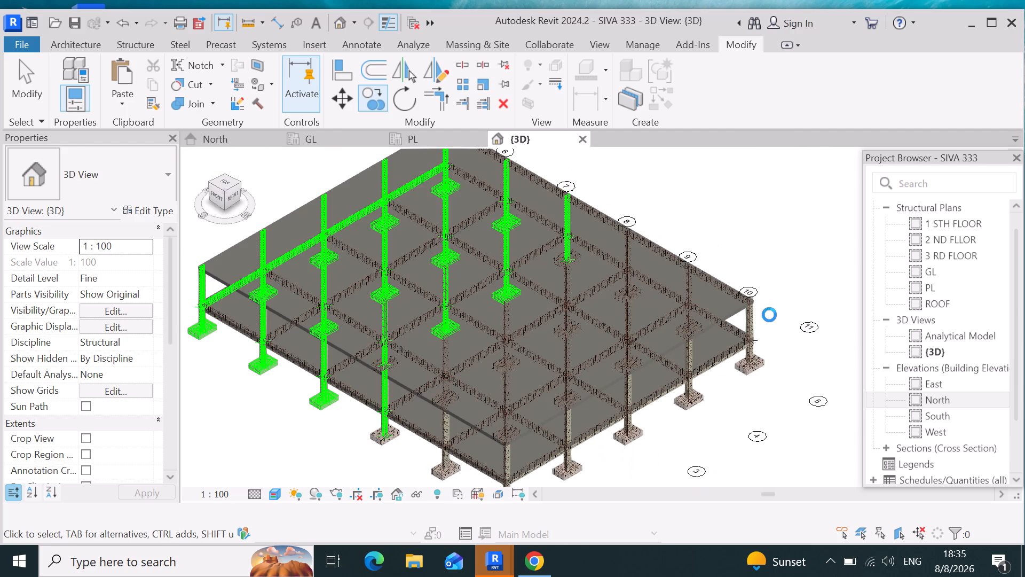
# Undo the visual style change and the latest beam copy edits, and leave the Copy command.
pyautogui.press('z')
pyautogui.press('z')
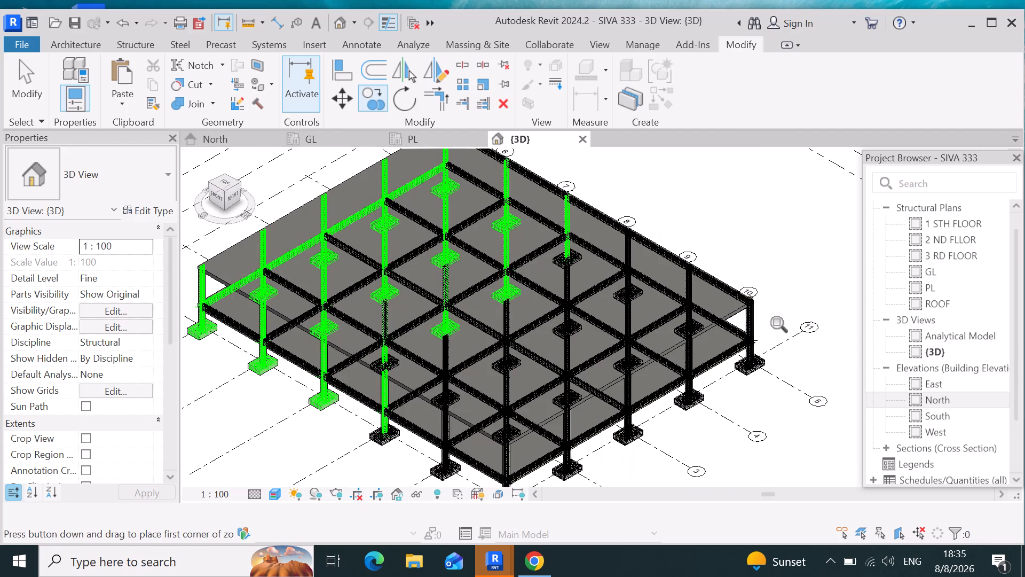
pyautogui.write('ZZZ')
pyautogui.hotkey('ctrl', 'z')
pyautogui.write('ZZ')
pyautogui.press('z')
pyautogui.hotkey('ctrl', 'z')
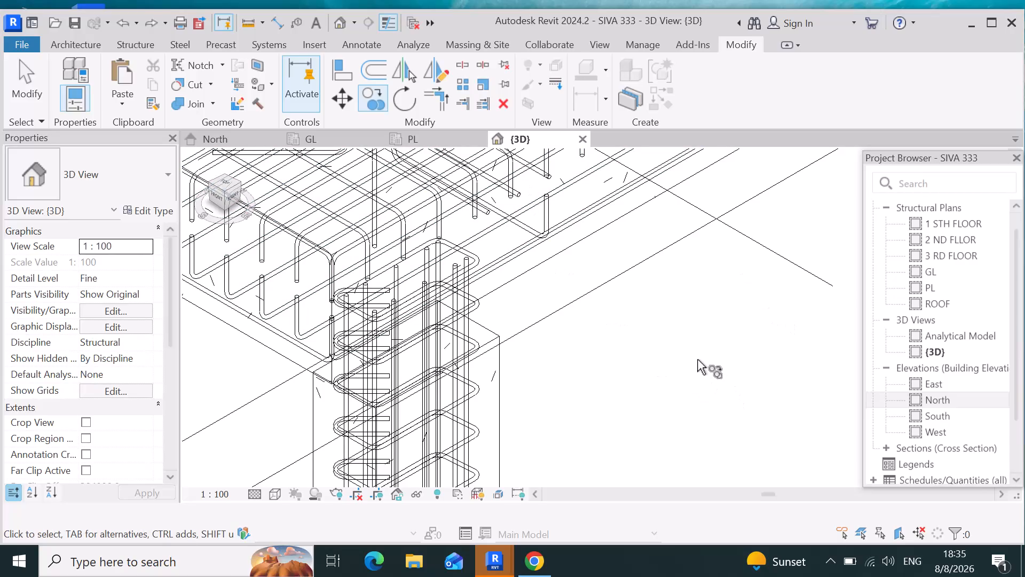
pyautogui.press('Escape')
pyautogui.press('Escape')
pyautogui.hotkey('ctrl', 'z')
pyautogui.hotkey('ctrl', 'z')
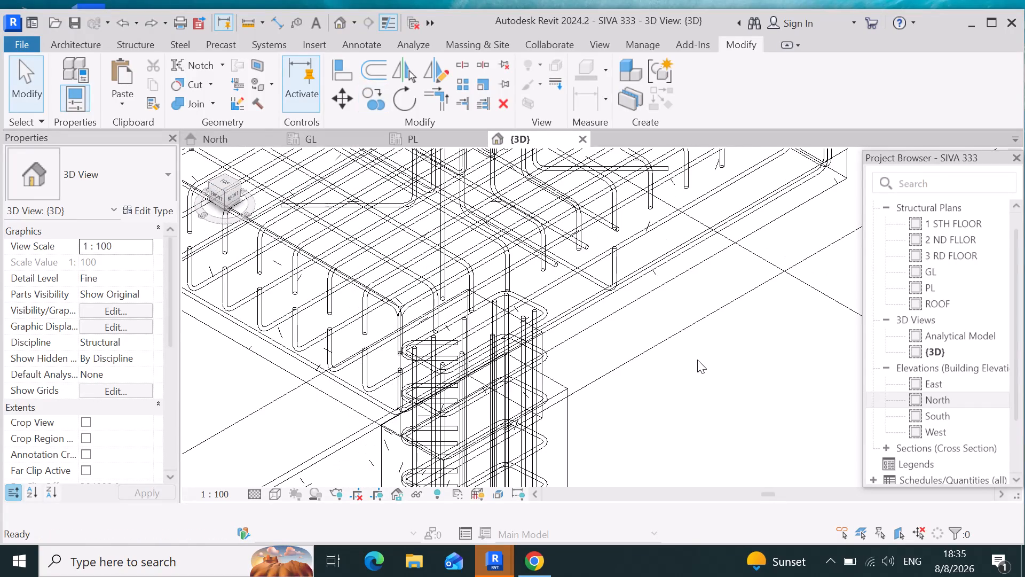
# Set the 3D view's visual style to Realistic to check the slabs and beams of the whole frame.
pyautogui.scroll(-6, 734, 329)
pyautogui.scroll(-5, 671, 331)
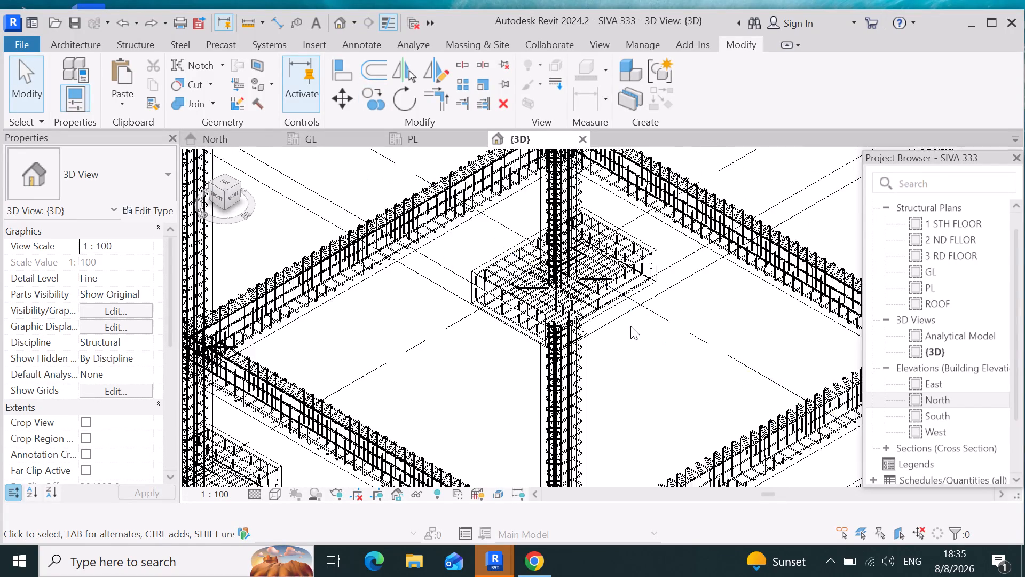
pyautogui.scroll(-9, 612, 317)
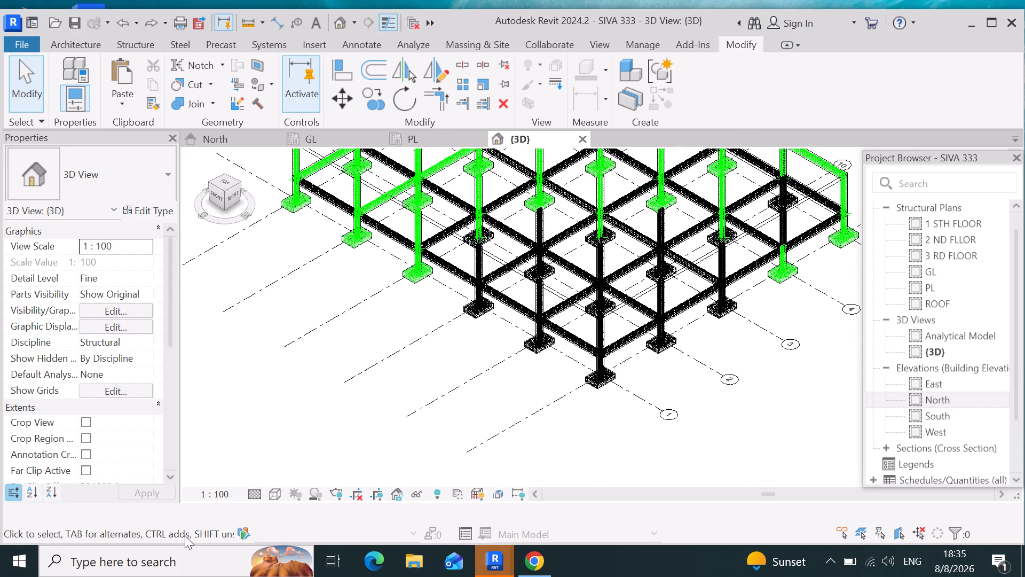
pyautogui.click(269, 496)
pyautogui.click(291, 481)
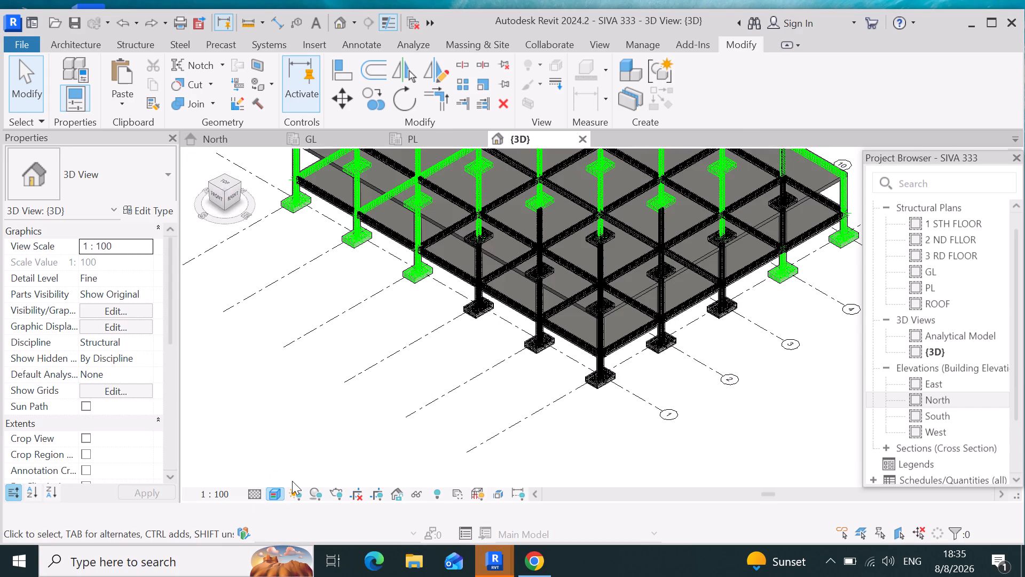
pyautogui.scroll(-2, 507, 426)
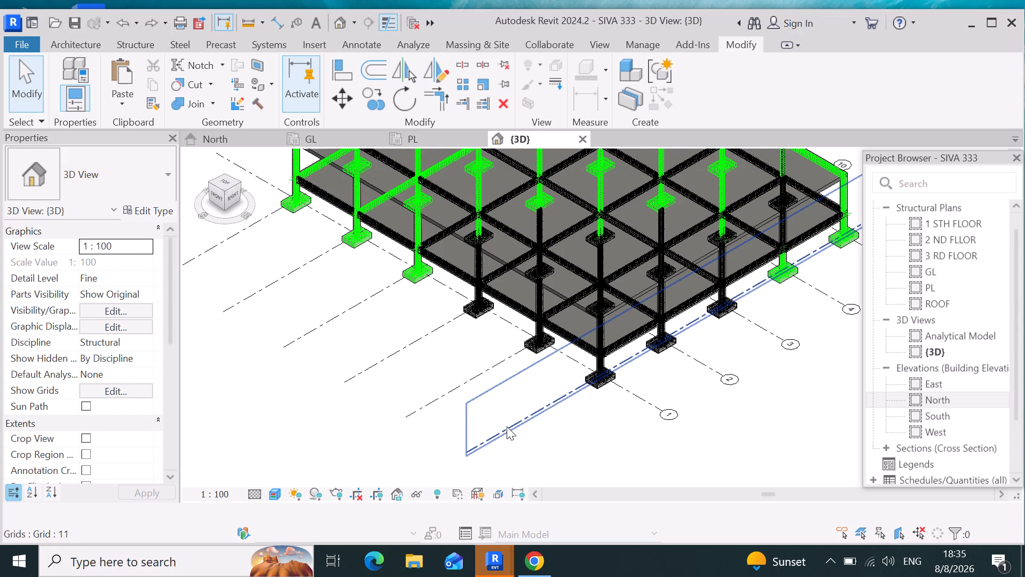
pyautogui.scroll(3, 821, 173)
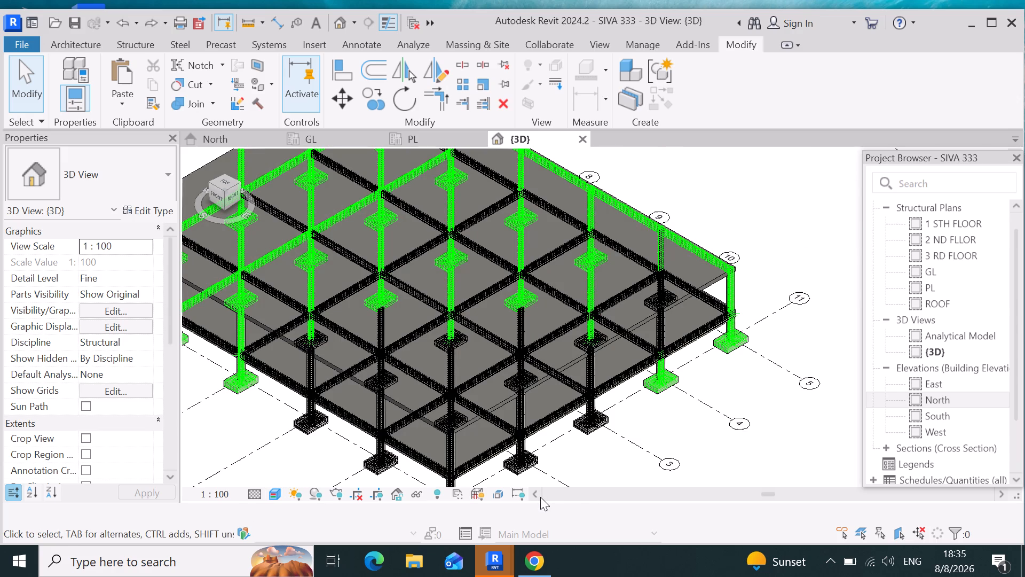
# Undo the Realistic style change and the placement of the upper-level floor slab.
pyautogui.hotkey('ctrl', 'z')
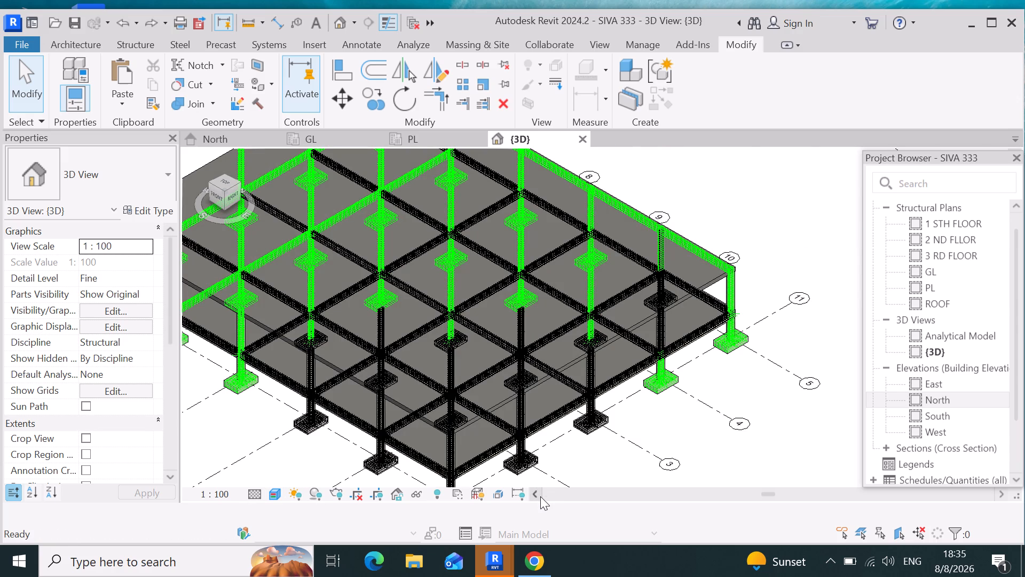
pyautogui.hotkey('ctrl', 'z')
pyautogui.hotkey('ctrl', 'z')
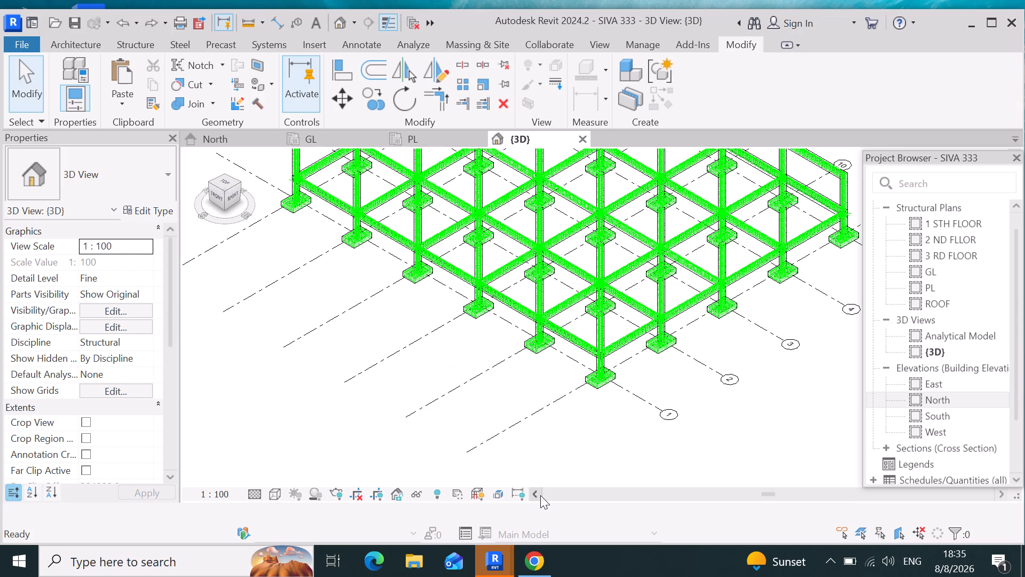
# Set the 3D view's visual style to Realistic for the whole structural frame.
pyautogui.scroll(-1, 450, 547)
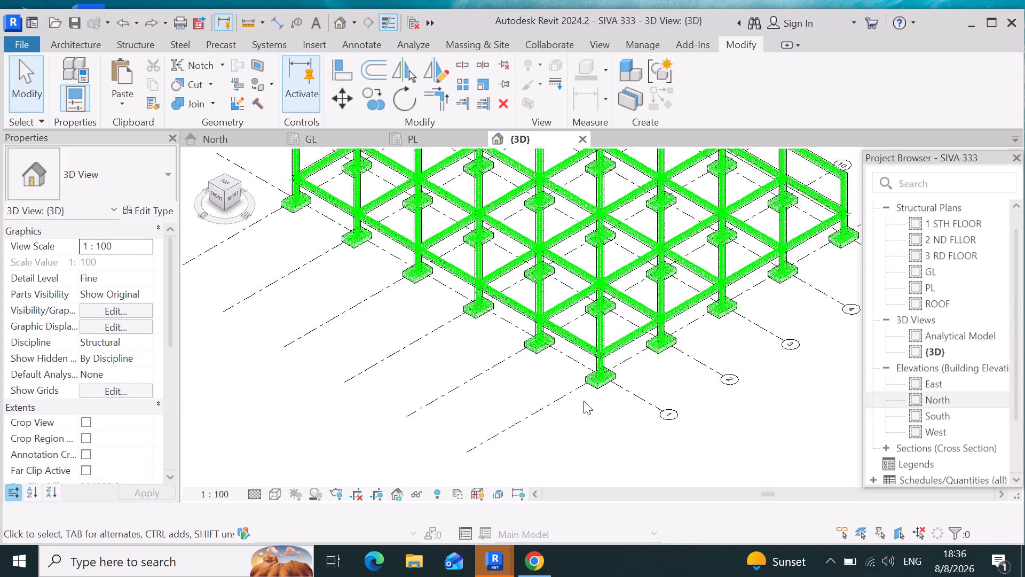
pyautogui.scroll(-5, 582, 401)
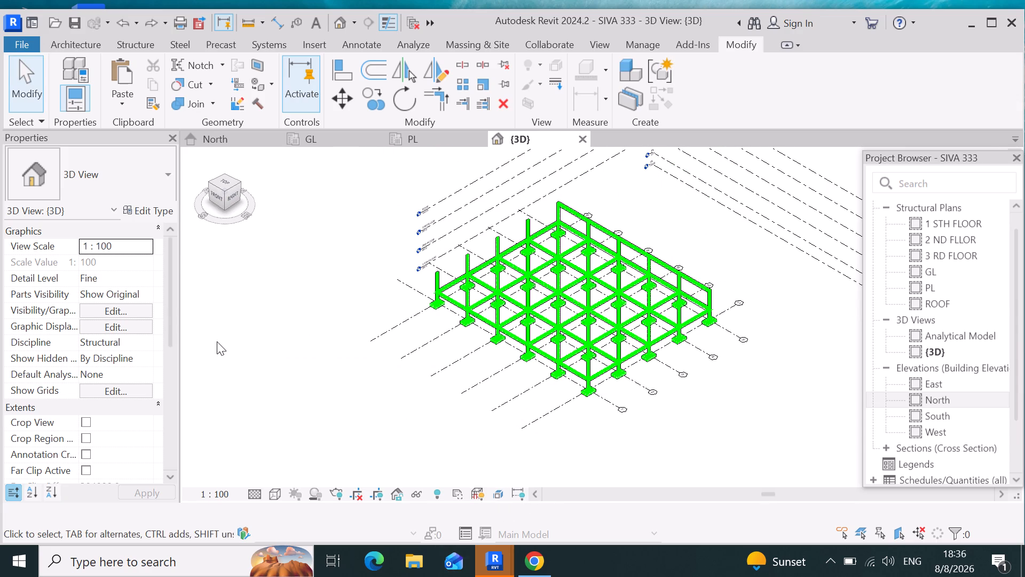
pyautogui.click(274, 498)
pyautogui.click(291, 477)
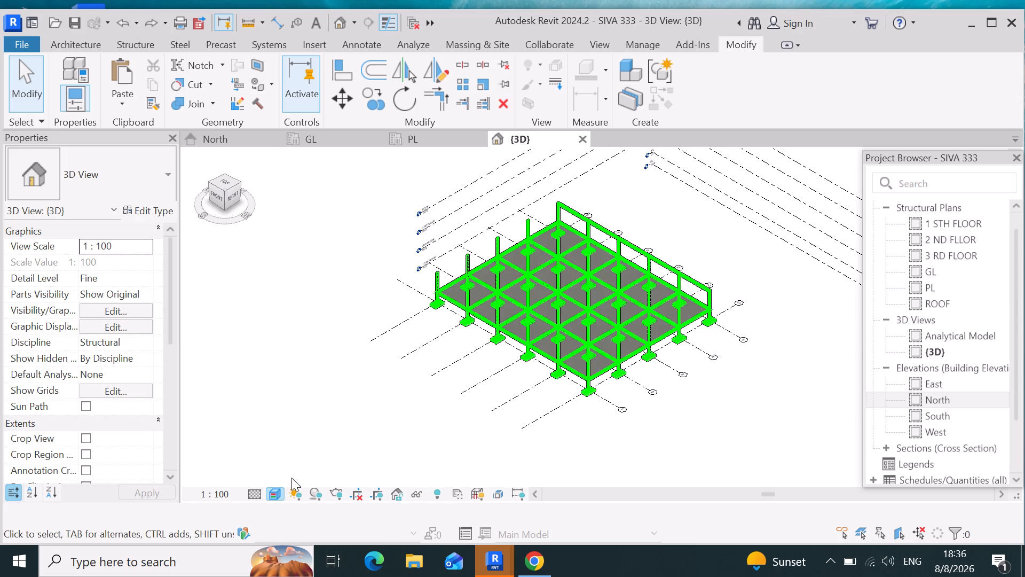
# Examine the reinforced beams, columns, footings and floor slab around the frame's back and front corners.
pyautogui.scroll(6, 586, 201)
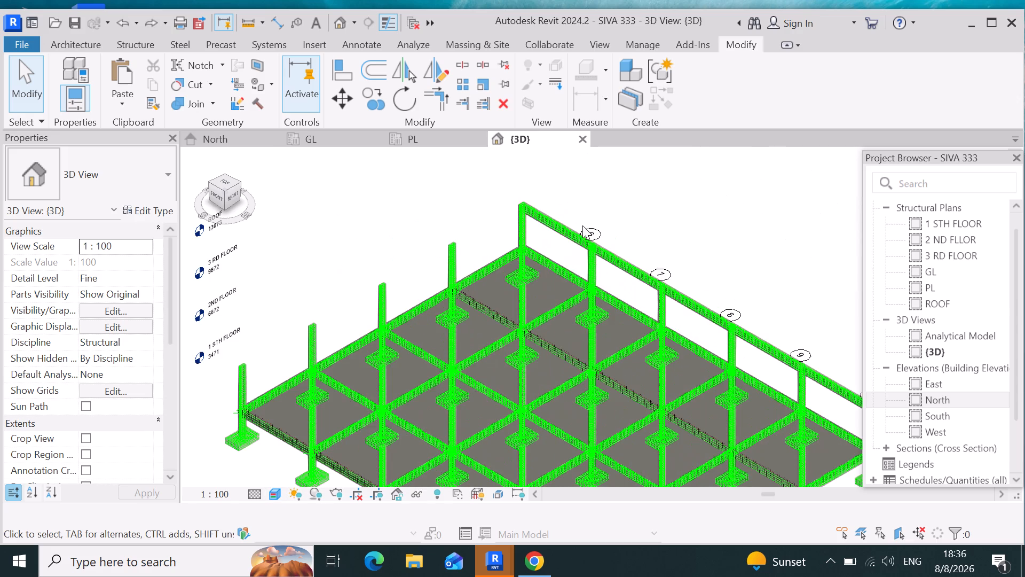
pyautogui.scroll(4, 571, 268)
pyautogui.scroll(4, 530, 366)
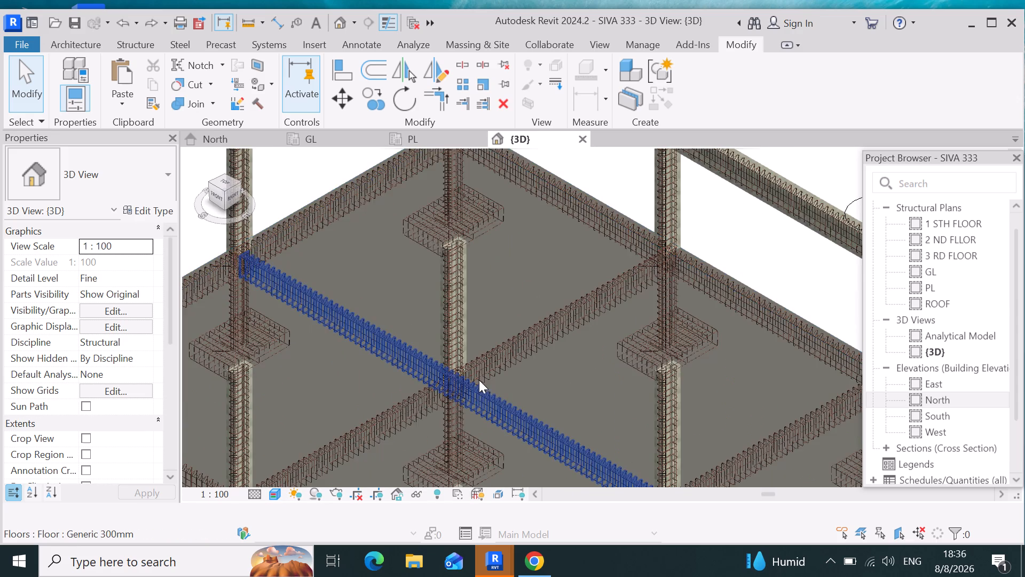
pyautogui.scroll(4, 481, 379)
pyautogui.scroll(-6, 481, 379)
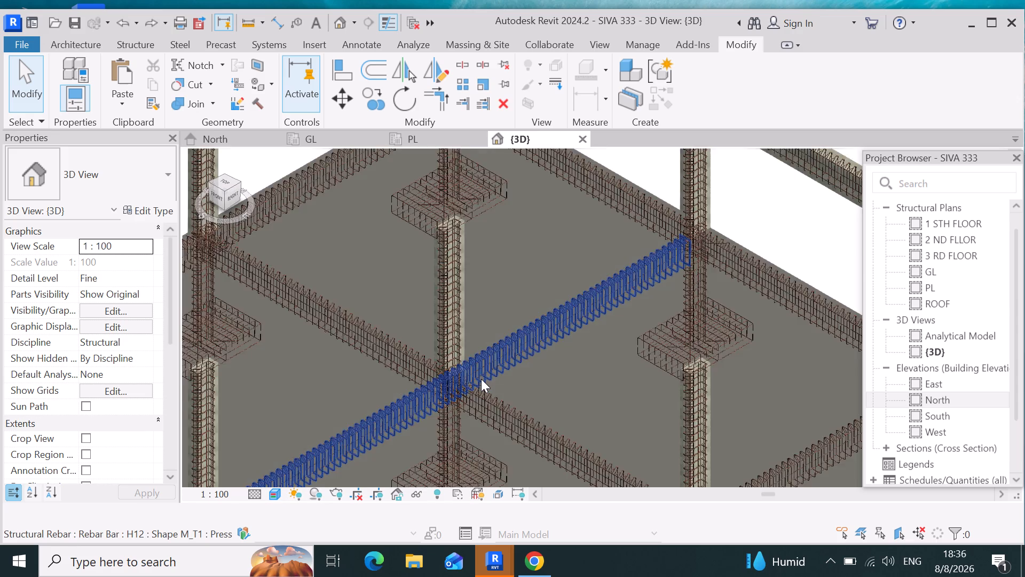
pyautogui.scroll(-4, 481, 379)
pyautogui.scroll(4, 470, 370)
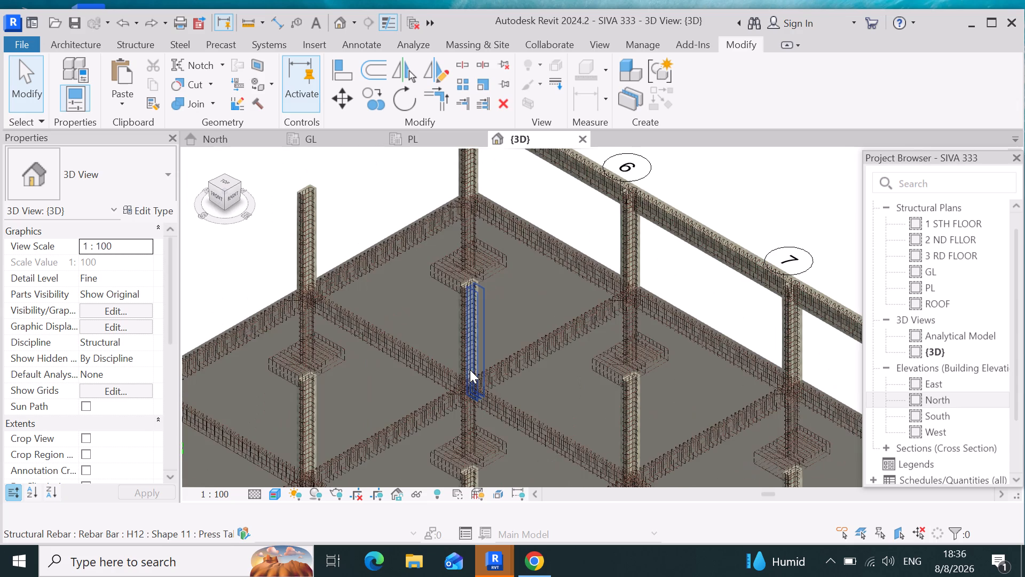
pyautogui.scroll(-5, 518, 320)
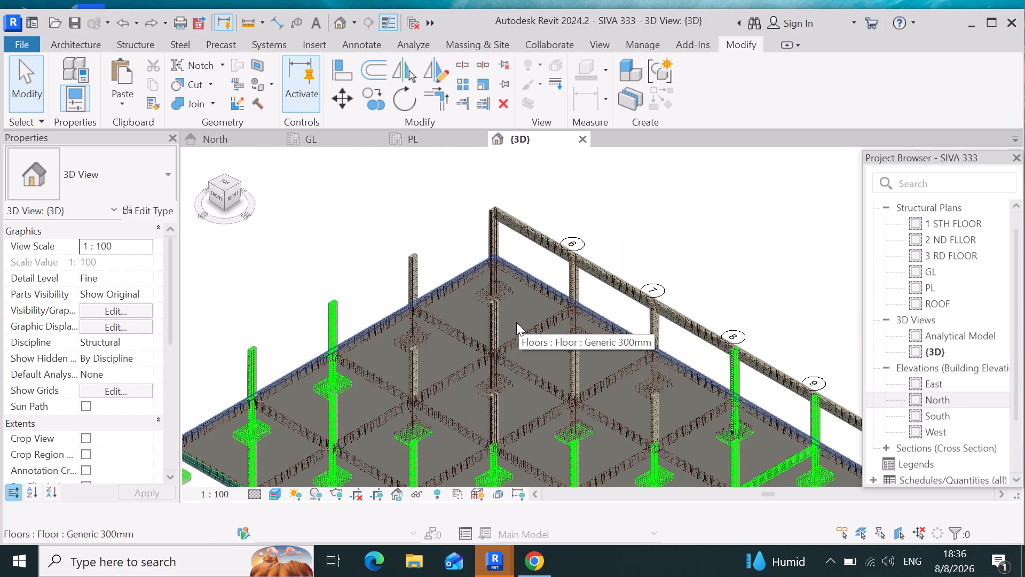
pyautogui.scroll(-10, 515, 322)
pyautogui.scroll(3, 547, 409)
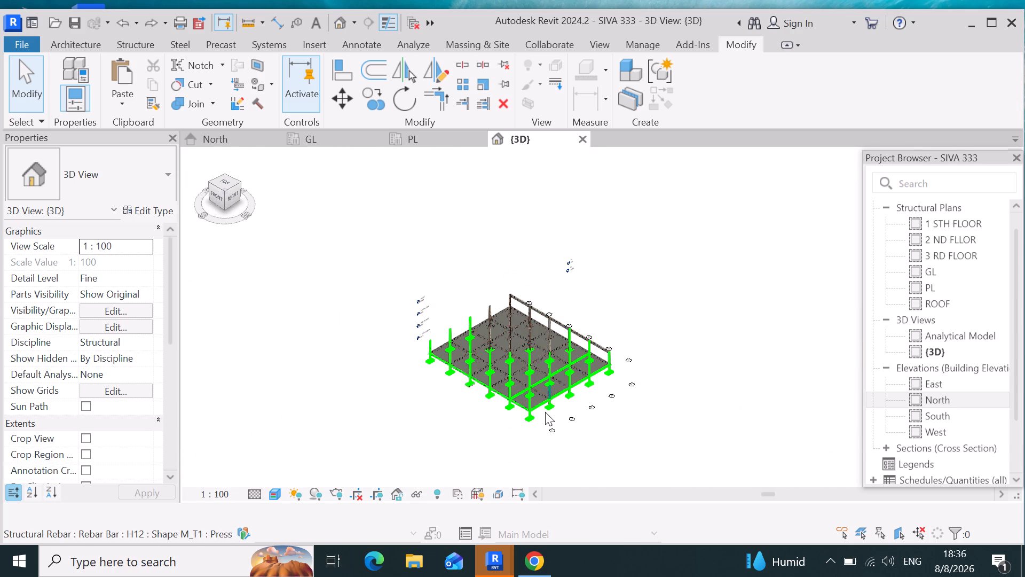
pyautogui.scroll(17, 545, 412)
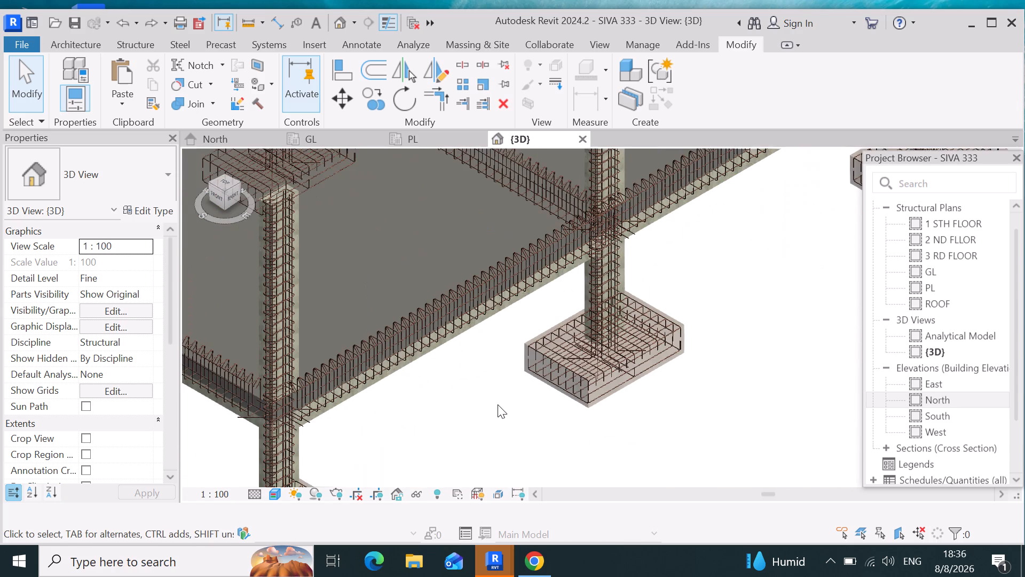
pyautogui.scroll(4, 498, 404)
pyautogui.scroll(-5, 516, 408)
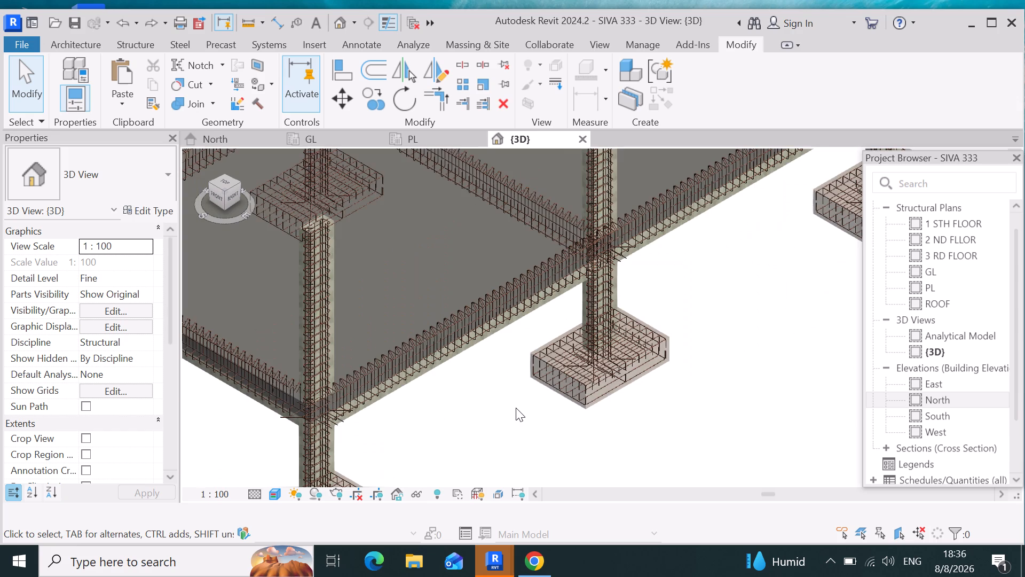
pyautogui.scroll(-6, 427, 380)
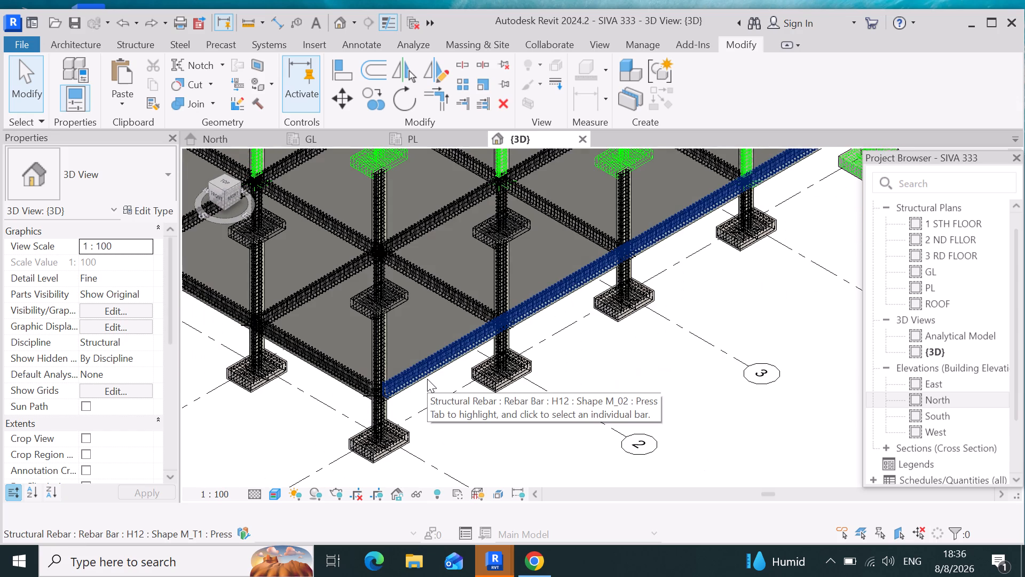
# Examine the beam, column and footing reinforcement around the frame's front corner and along the adjoining slab edges.
pyautogui.scroll(-3, 427, 379)
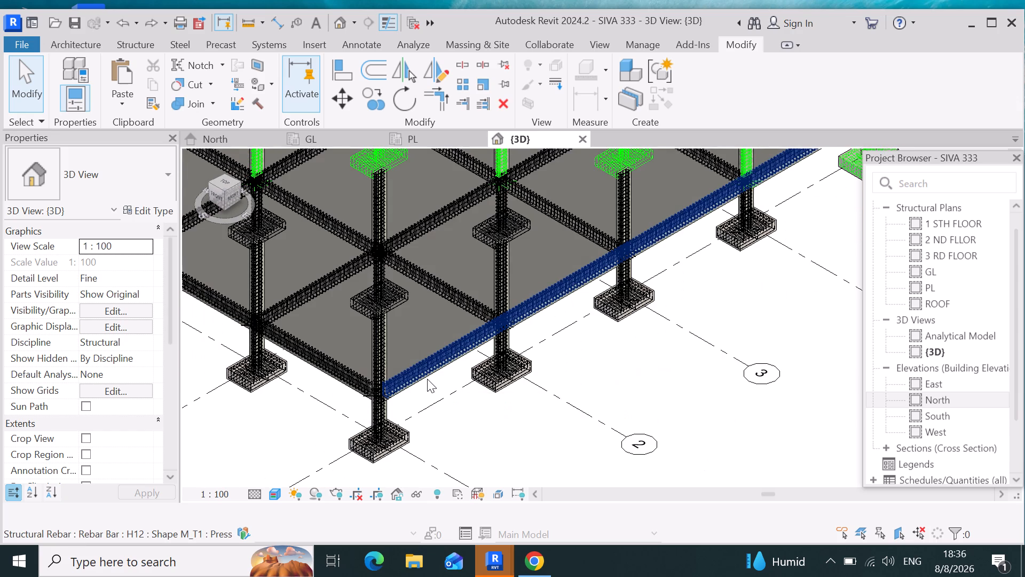
pyautogui.scroll(-1, 427, 379)
pyautogui.scroll(4, 427, 379)
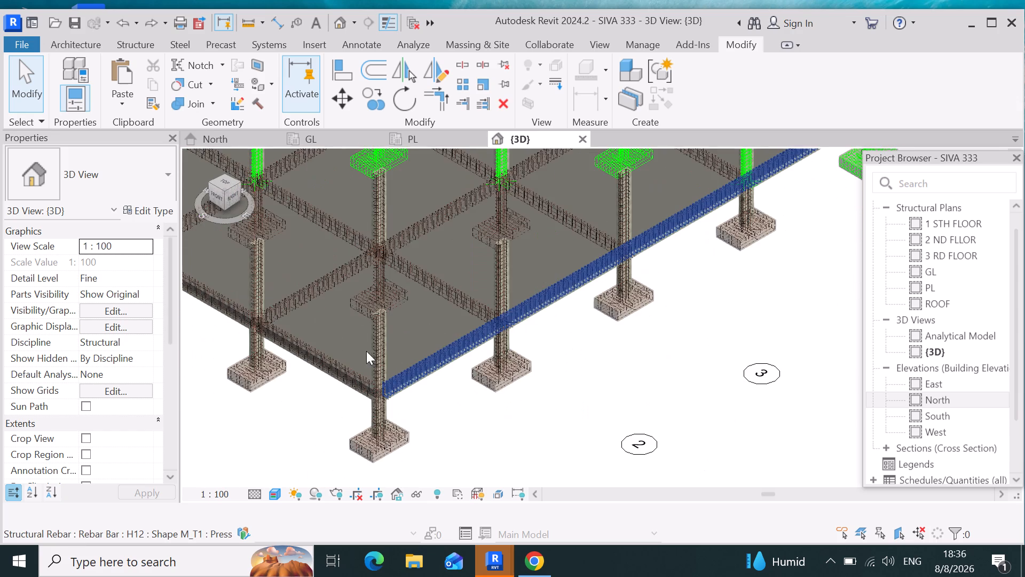
pyautogui.scroll(8, 345, 307)
pyautogui.scroll(-3, 343, 304)
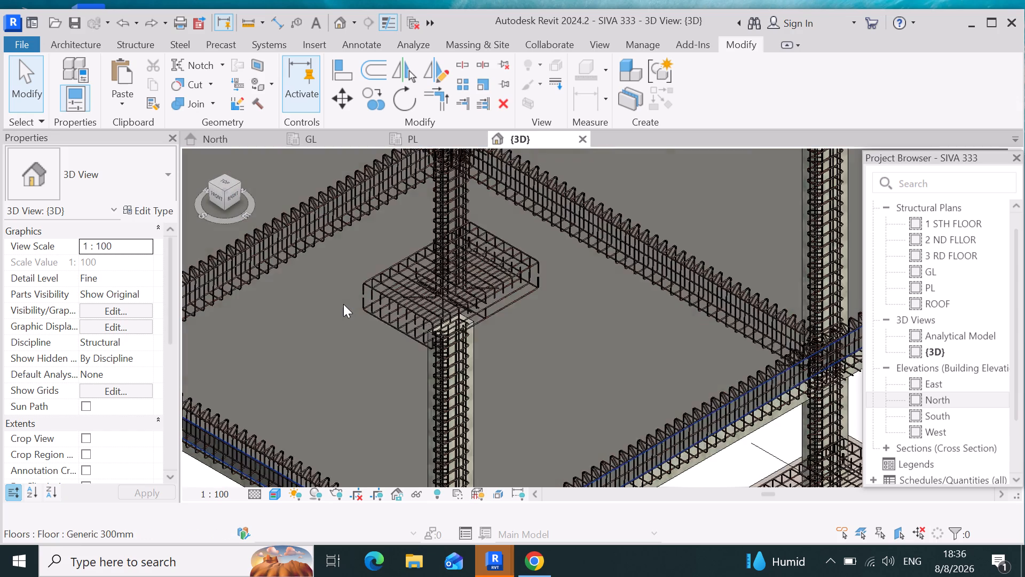
pyautogui.scroll(-12, 343, 304)
pyautogui.scroll(5, 301, 274)
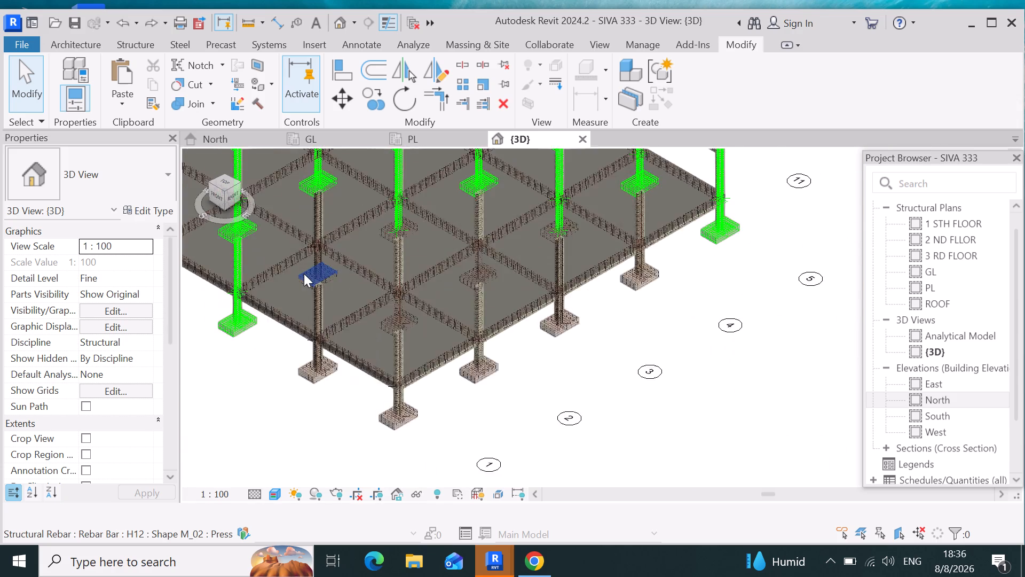
pyautogui.scroll(8, 304, 274)
pyautogui.scroll(-2, 249, 258)
pyautogui.scroll(-10, 371, 321)
pyautogui.scroll(4, 320, 318)
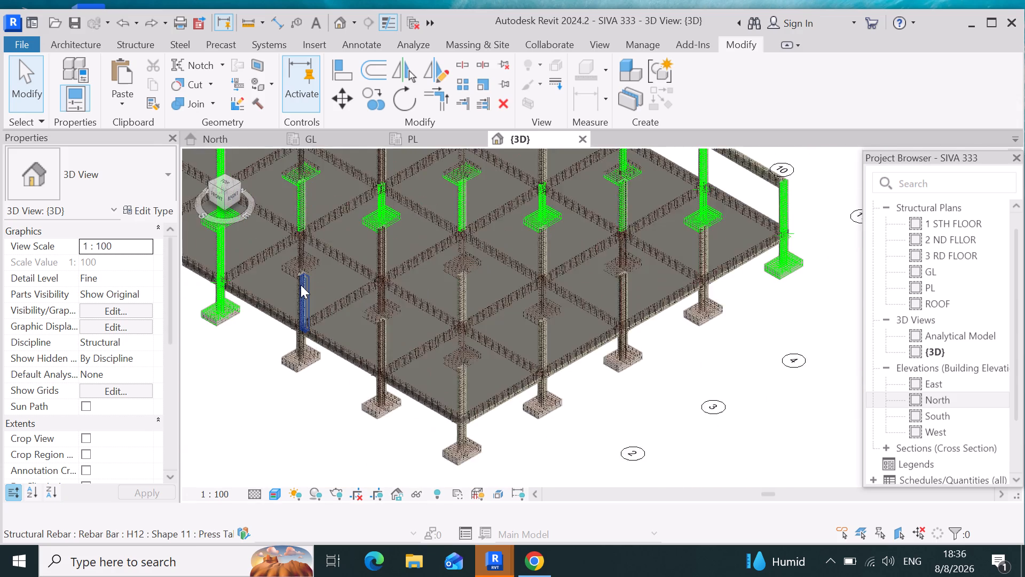
pyautogui.scroll(3, 301, 285)
pyautogui.scroll(3, 189, 308)
pyautogui.scroll(-12, 490, 363)
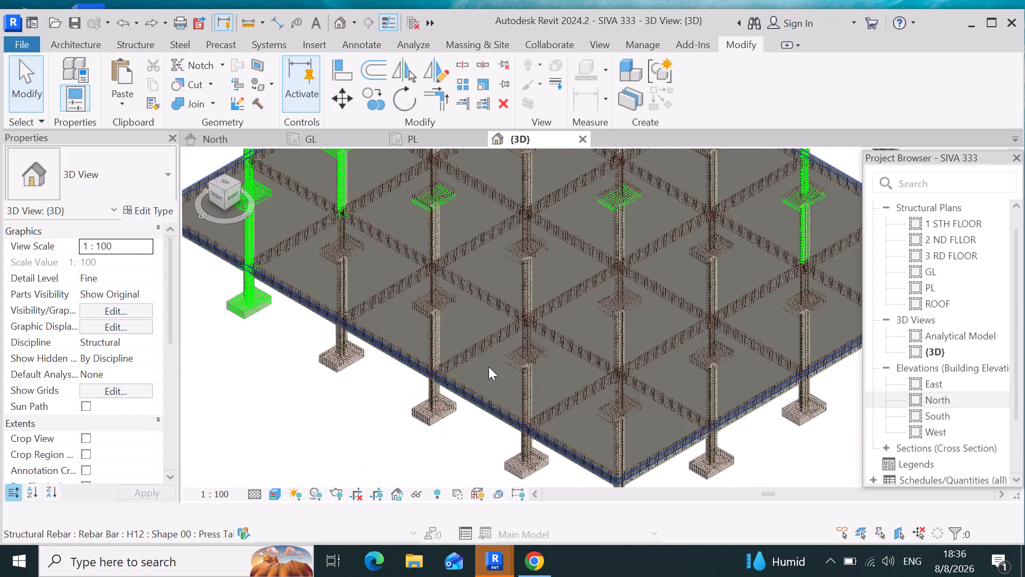
pyautogui.scroll(12, 444, 356)
pyautogui.scroll(1, 275, 224)
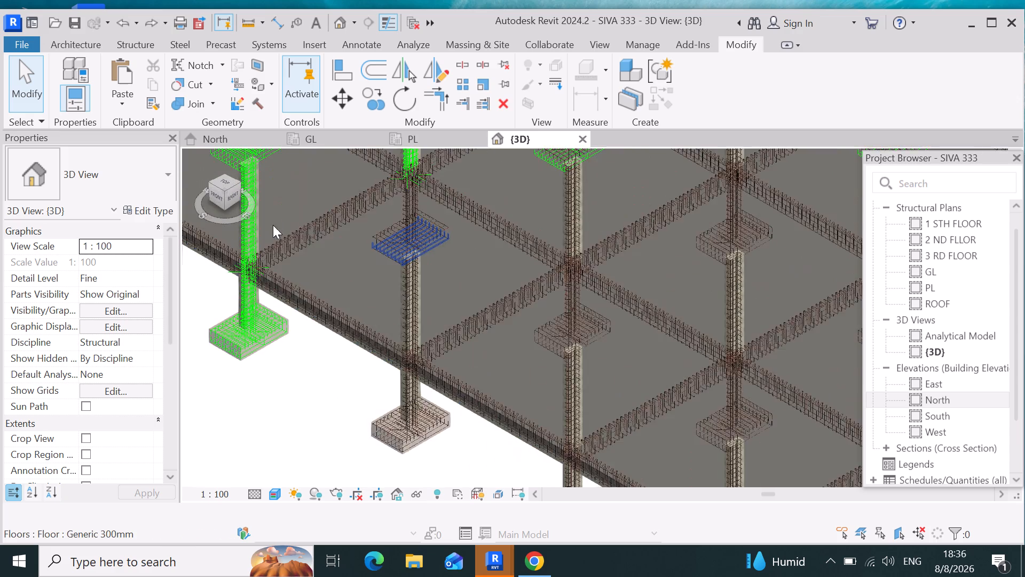
pyautogui.scroll(2, 273, 225)
pyautogui.scroll(-17, 477, 366)
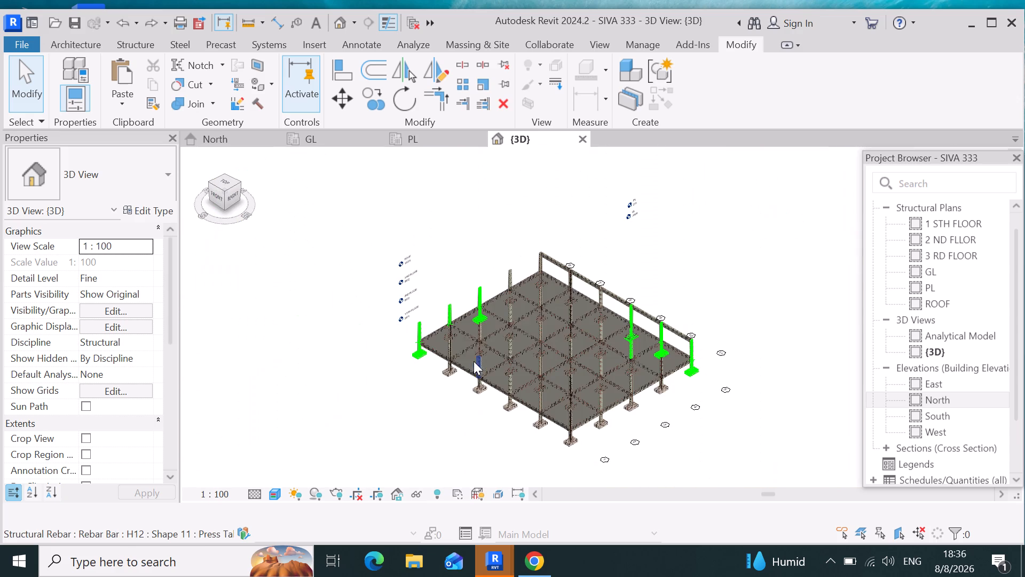
# Examine the reinforced columns rising above the slab edge below the 1 STH FLOOR level, including the corner column.
pyautogui.scroll(15, 472, 311)
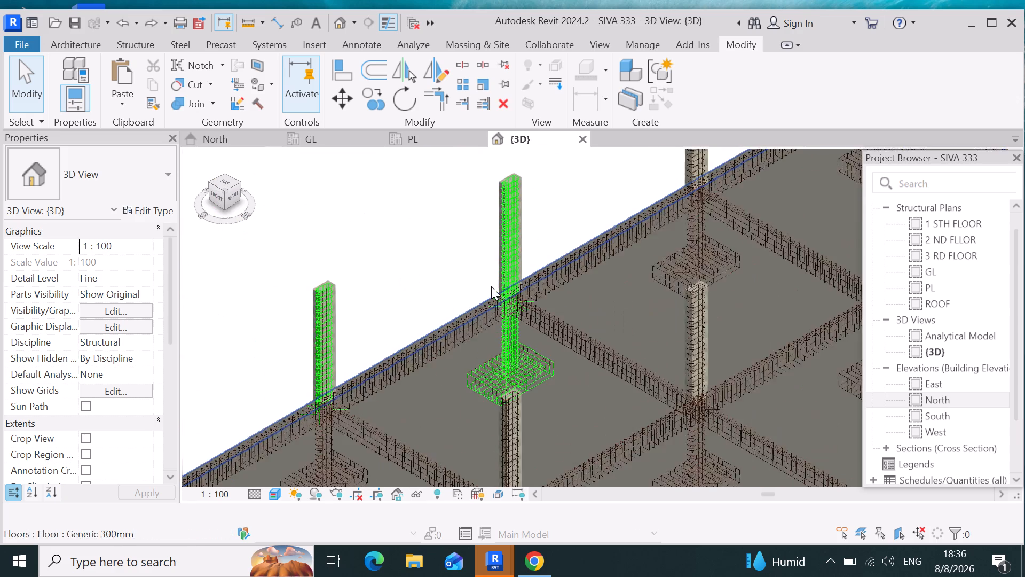
pyautogui.scroll(4, 524, 238)
pyautogui.scroll(-16, 515, 293)
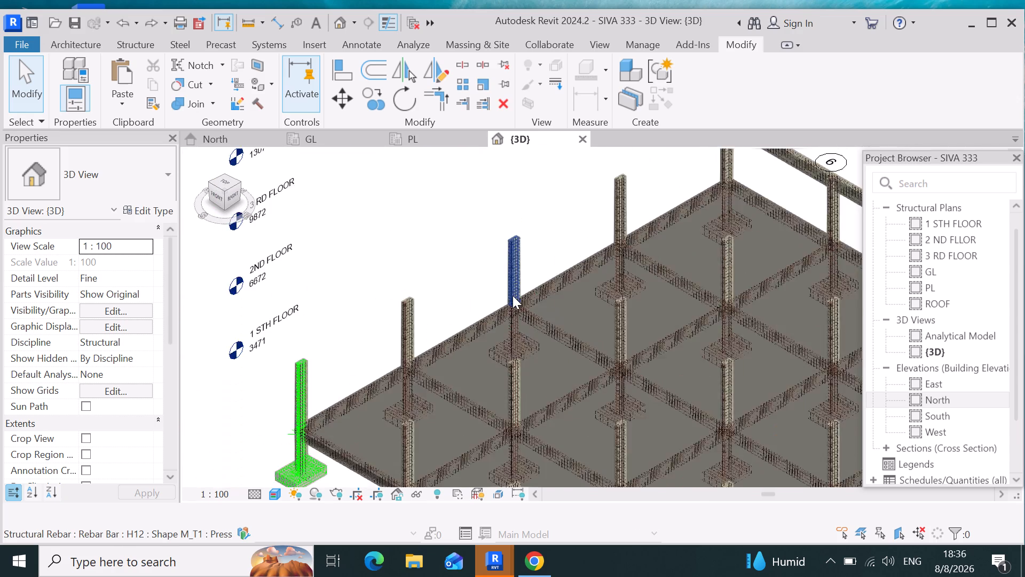
pyautogui.scroll(17, 421, 342)
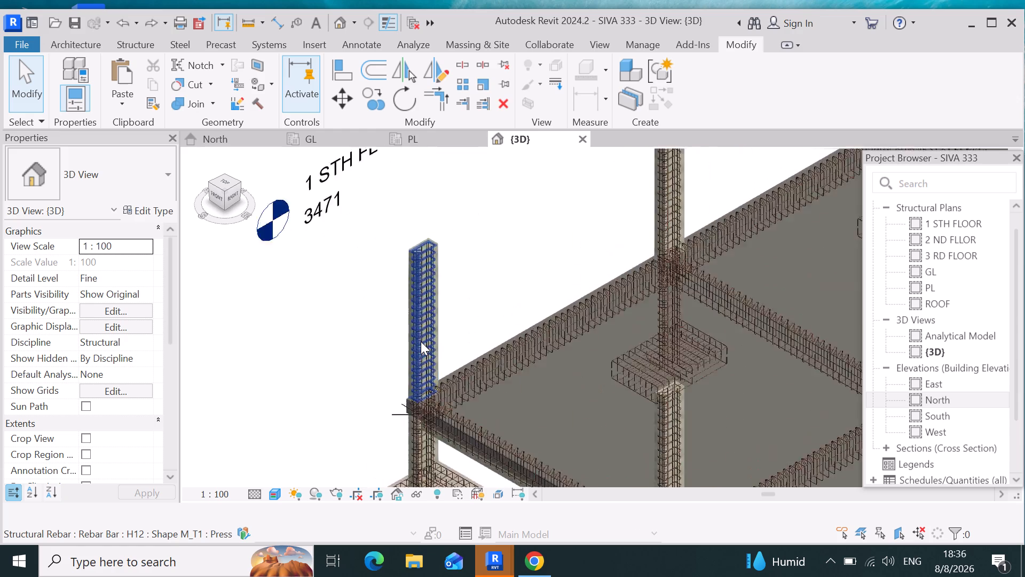
pyautogui.scroll(4, 421, 341)
pyautogui.scroll(-14, 421, 341)
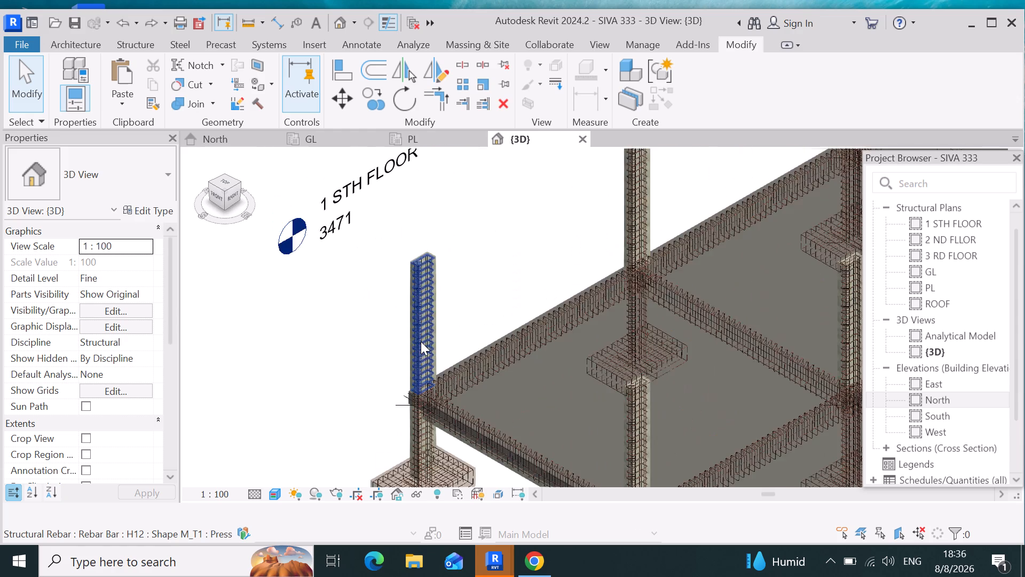
pyautogui.scroll(-11, 421, 341)
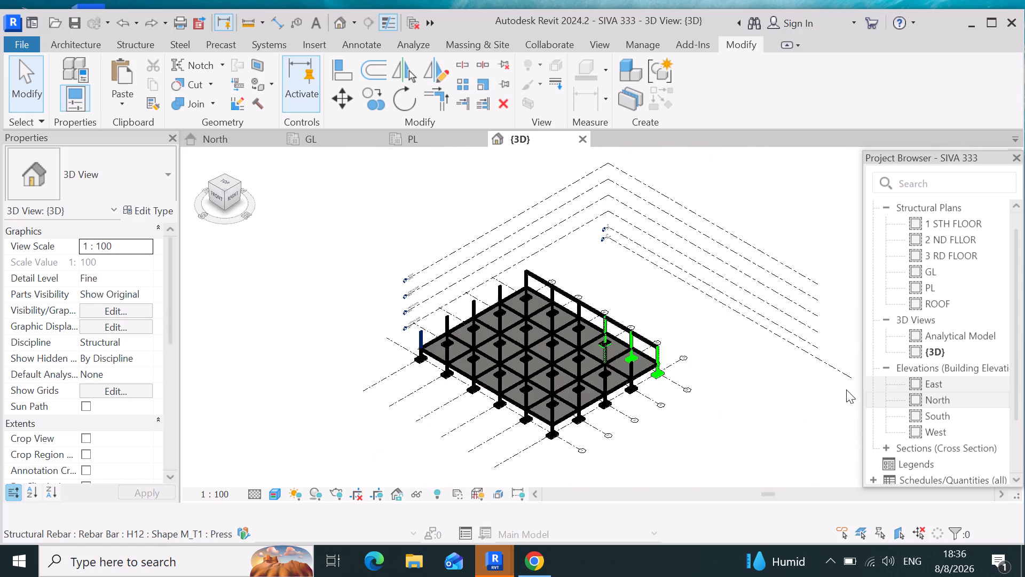
# Examine the first-floor edge beam and its columns along grids 6 to 10, plus the slab bays beside them.
pyautogui.scroll(4, 681, 401)
pyautogui.scroll(12, 641, 327)
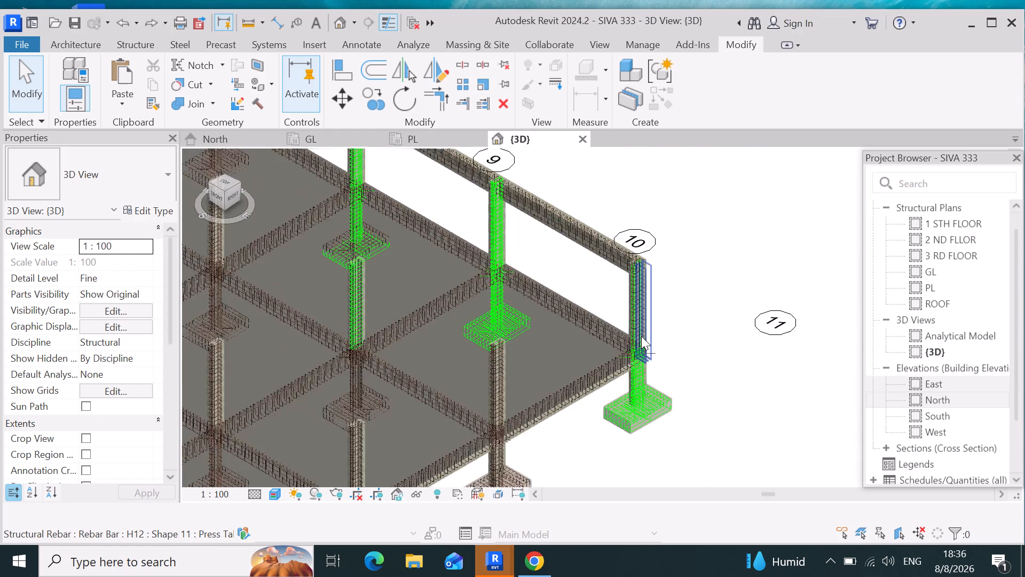
pyautogui.scroll(3, 641, 336)
pyautogui.scroll(2, 629, 411)
pyautogui.scroll(-18, 653, 397)
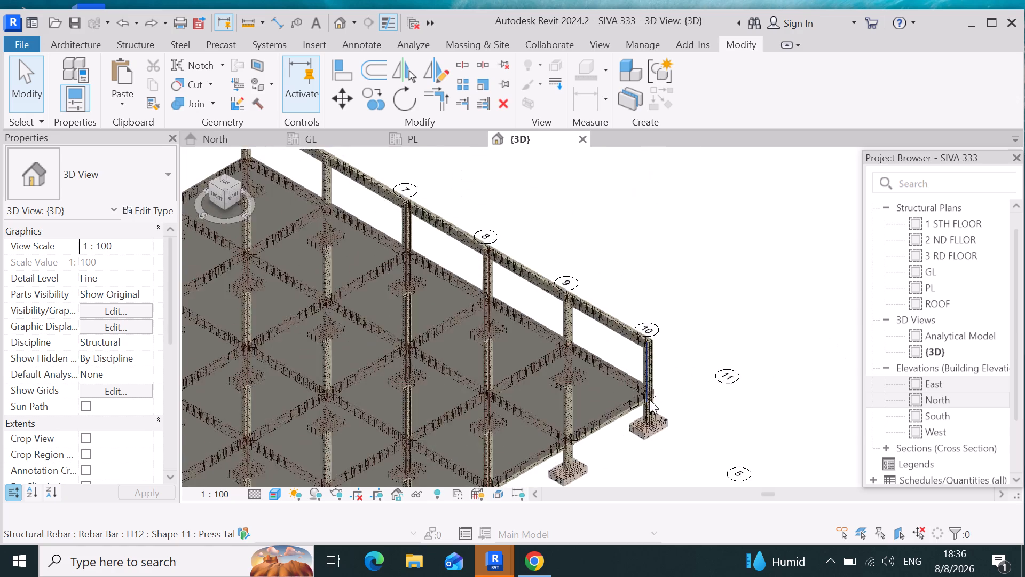
pyautogui.scroll(-2, 650, 400)
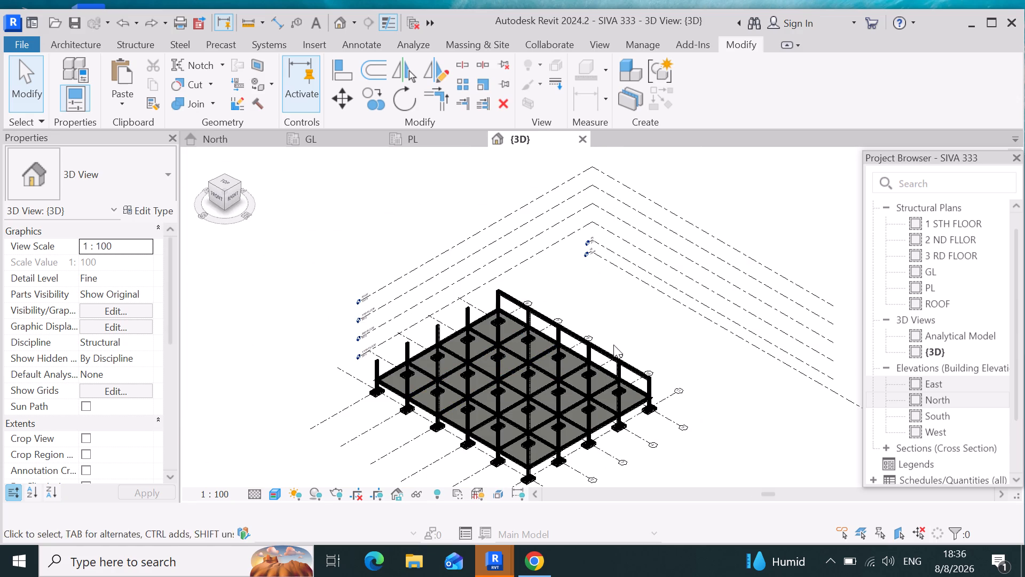
pyautogui.scroll(4, 539, 473)
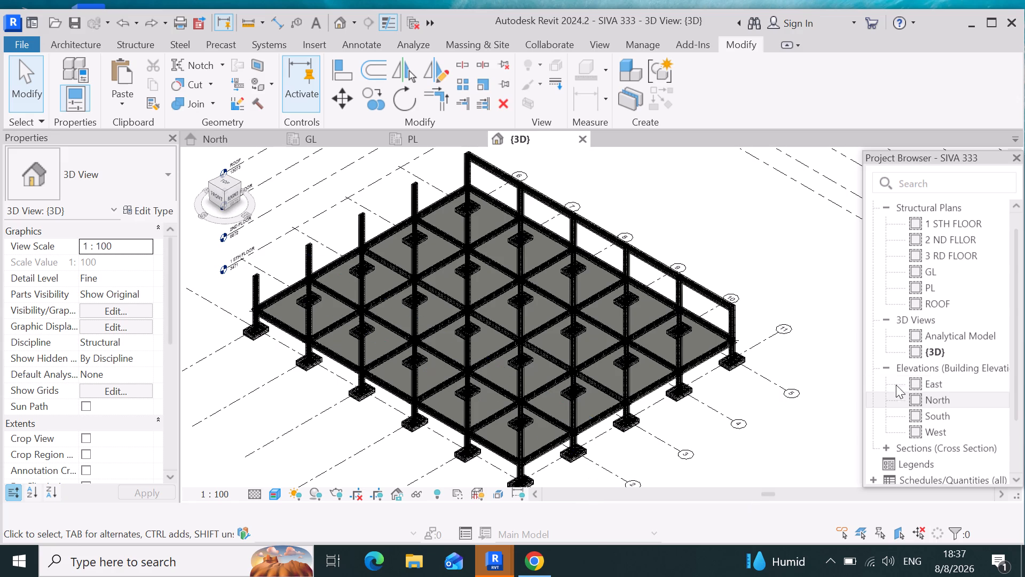
pyautogui.scroll(4, 573, 246)
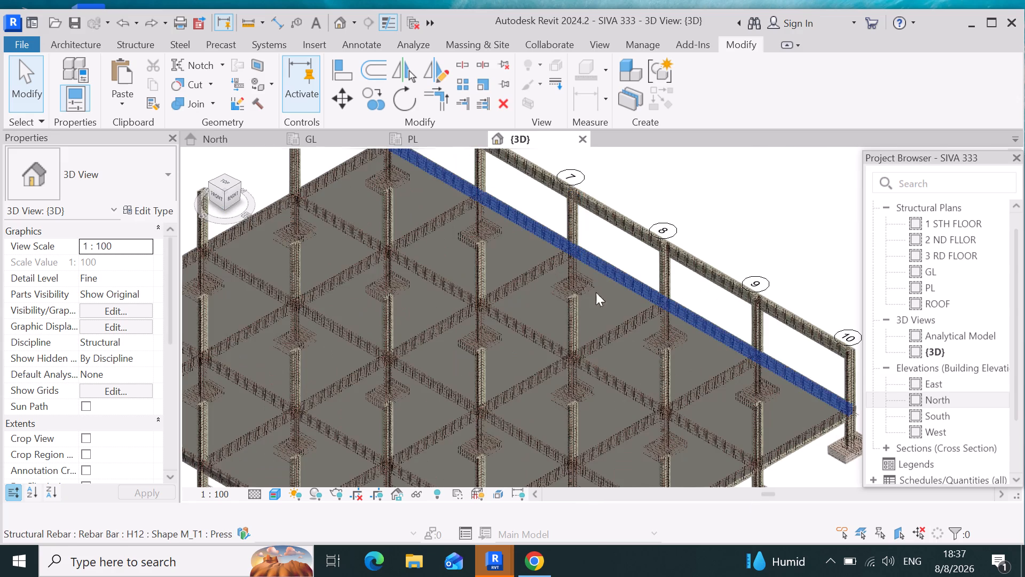
pyautogui.scroll(6, 595, 329)
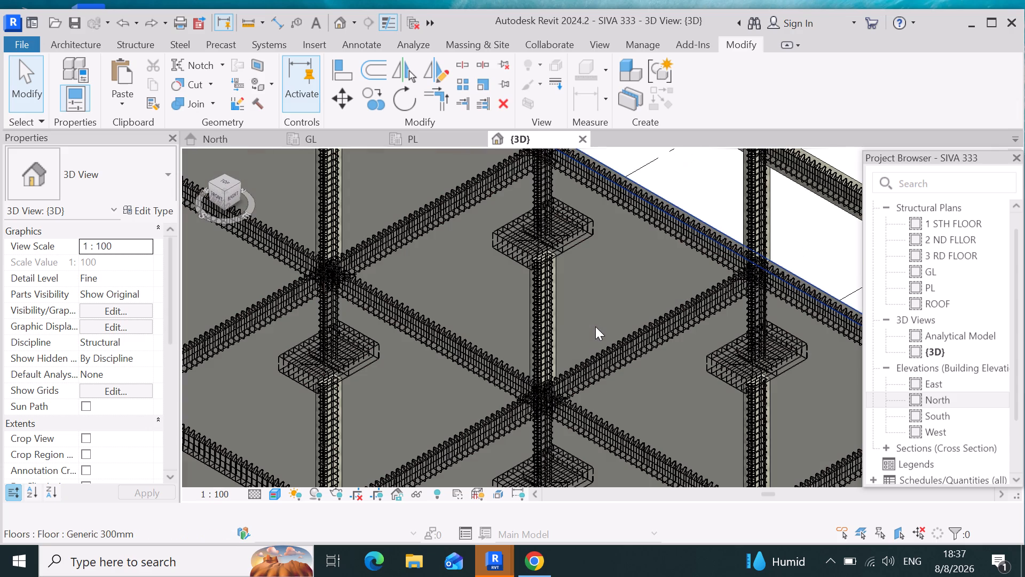
pyautogui.scroll(4, 563, 324)
pyautogui.scroll(-6, 563, 324)
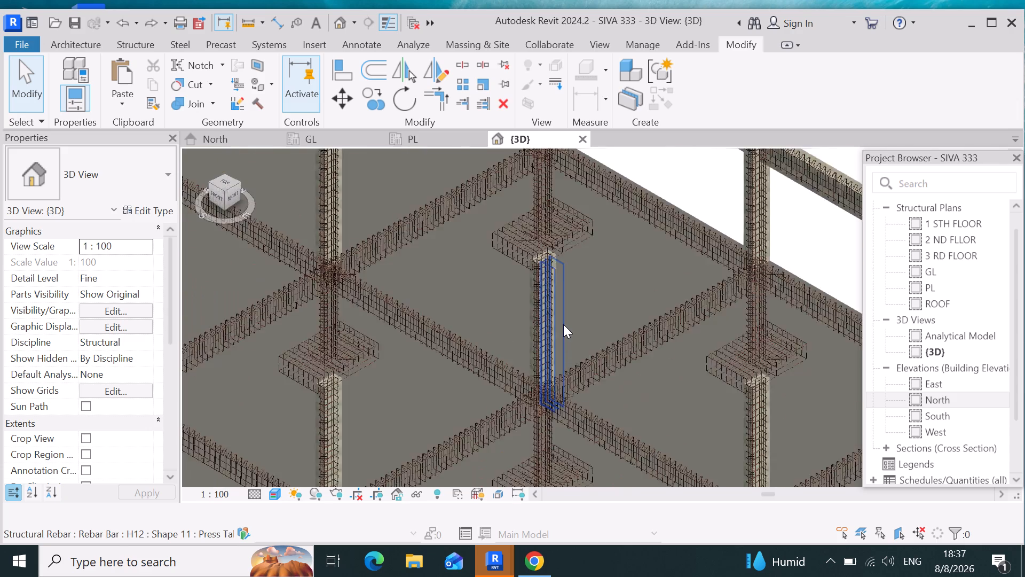
pyautogui.scroll(-6, 563, 324)
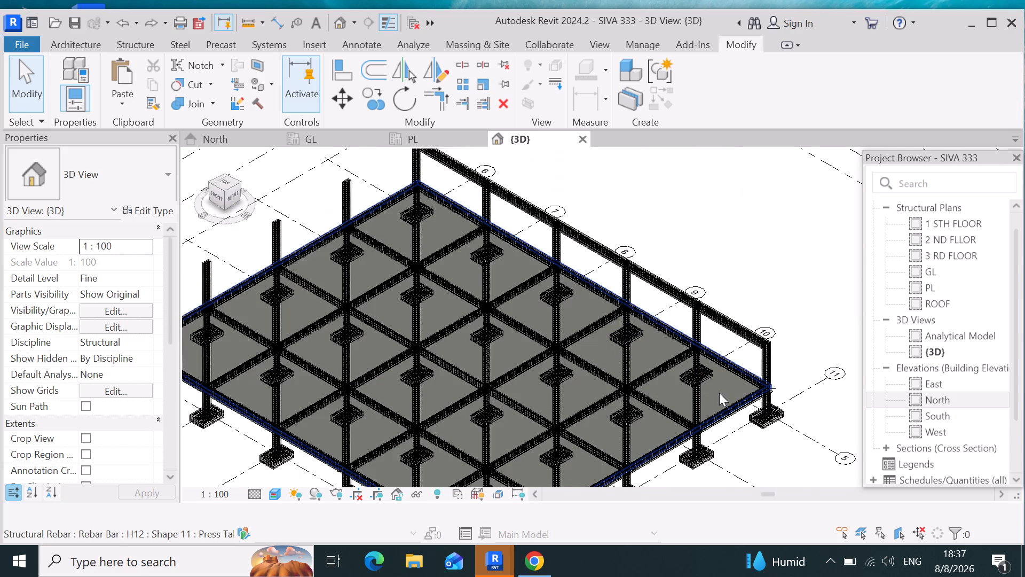
# Copy the 300 x 600mm first-floor edge beam, in multiple mode, from its lower endpoint at the corner column to the top of the second column.
pyautogui.scroll(4, 719, 392)
pyautogui.scroll(9, 802, 298)
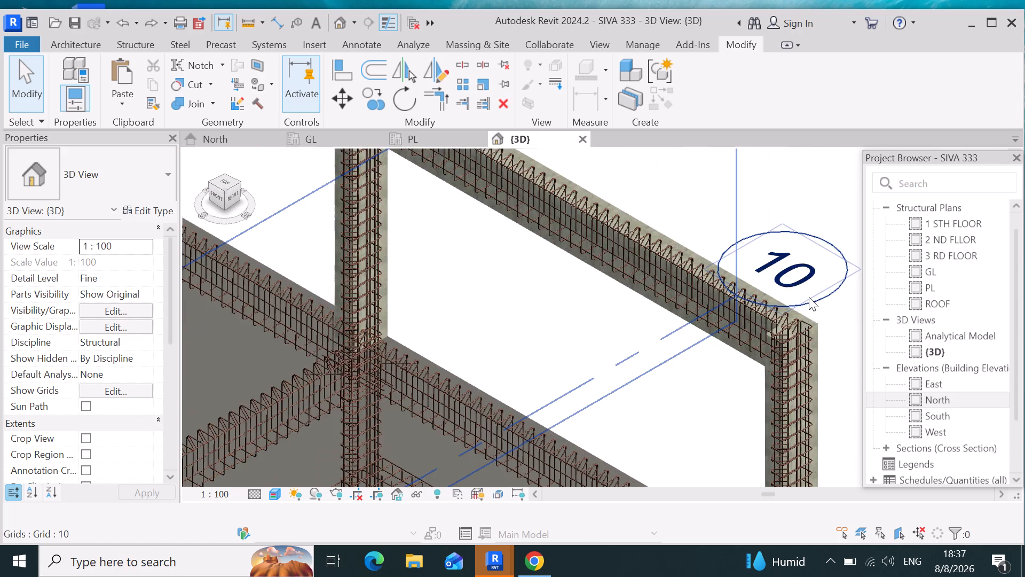
pyautogui.scroll(12, 809, 300)
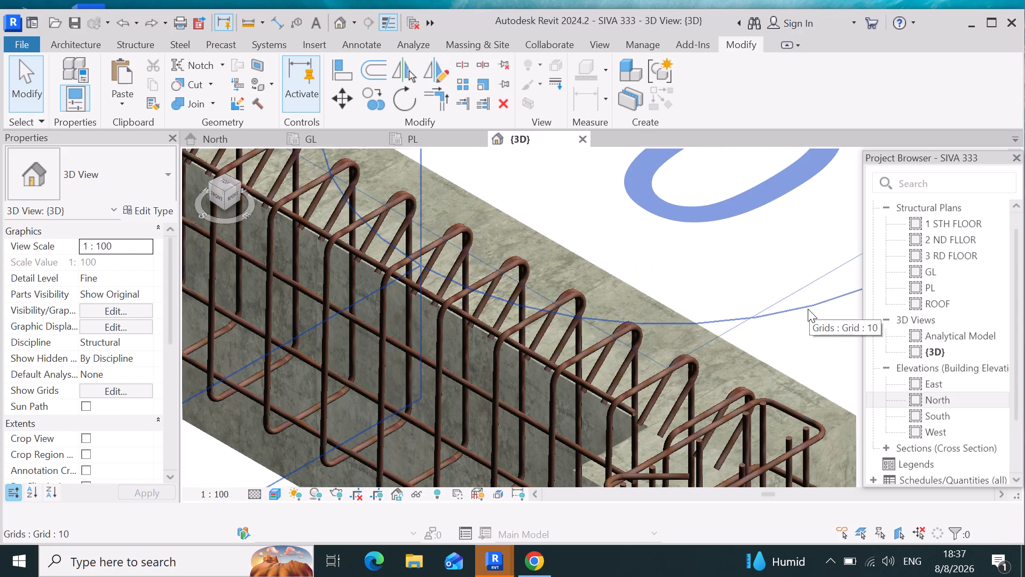
pyautogui.scroll(4, 754, 361)
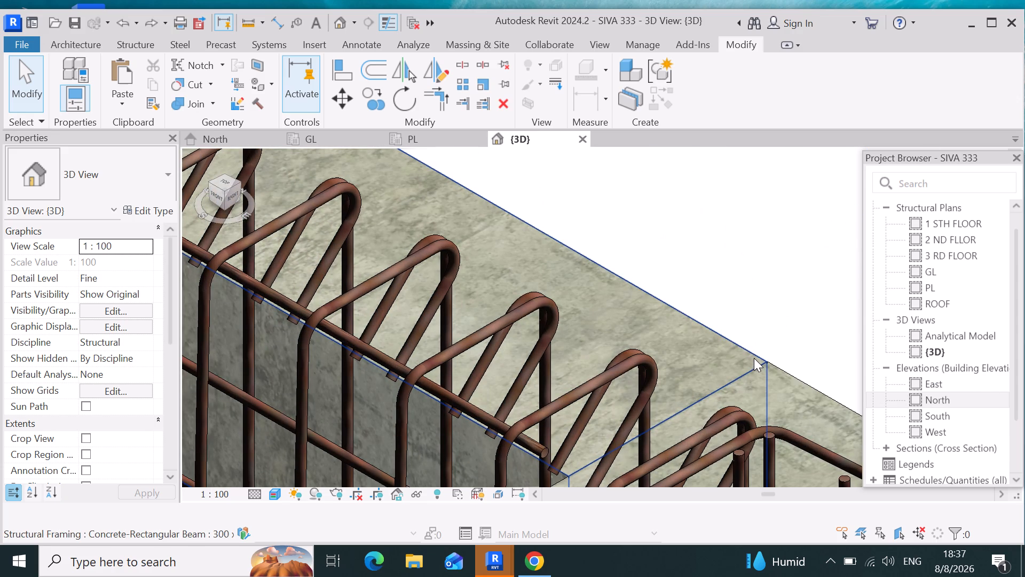
pyautogui.click(703, 327)
pyautogui.scroll(-5, 725, 305)
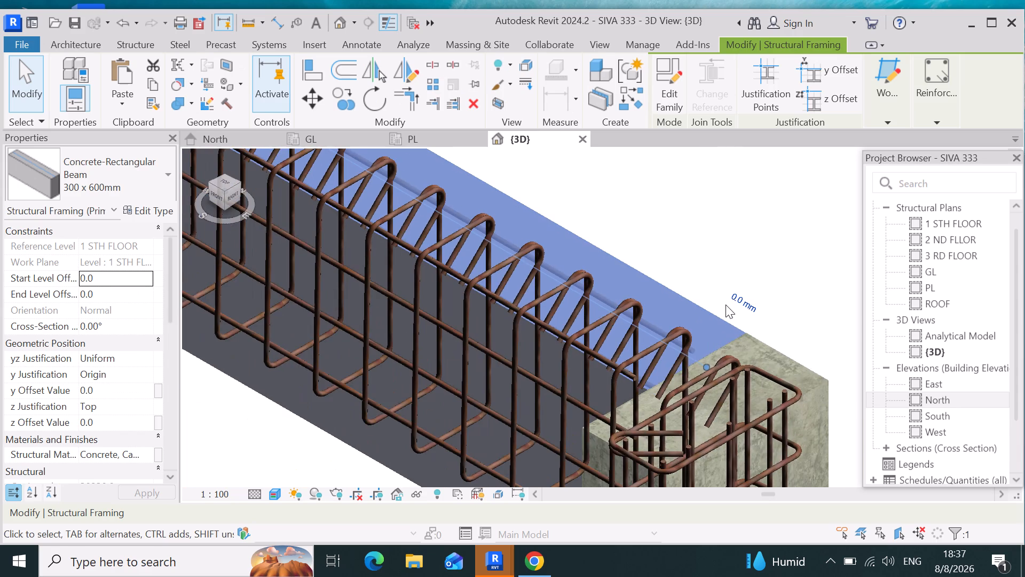
pyautogui.scroll(-20, 726, 305)
pyautogui.scroll(-5, 726, 305)
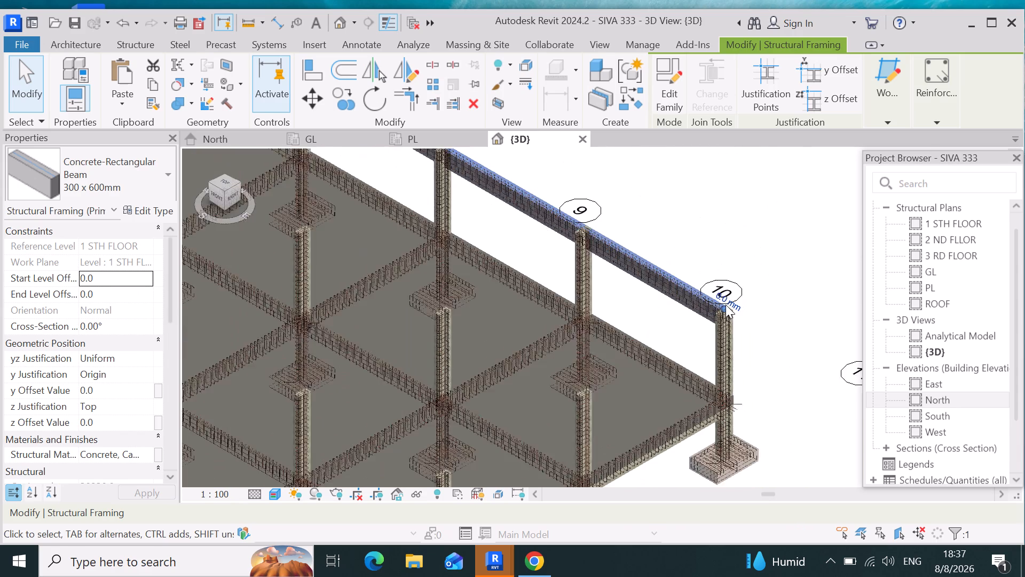
pyautogui.scroll(-5, 726, 305)
pyautogui.scroll(2, 580, 205)
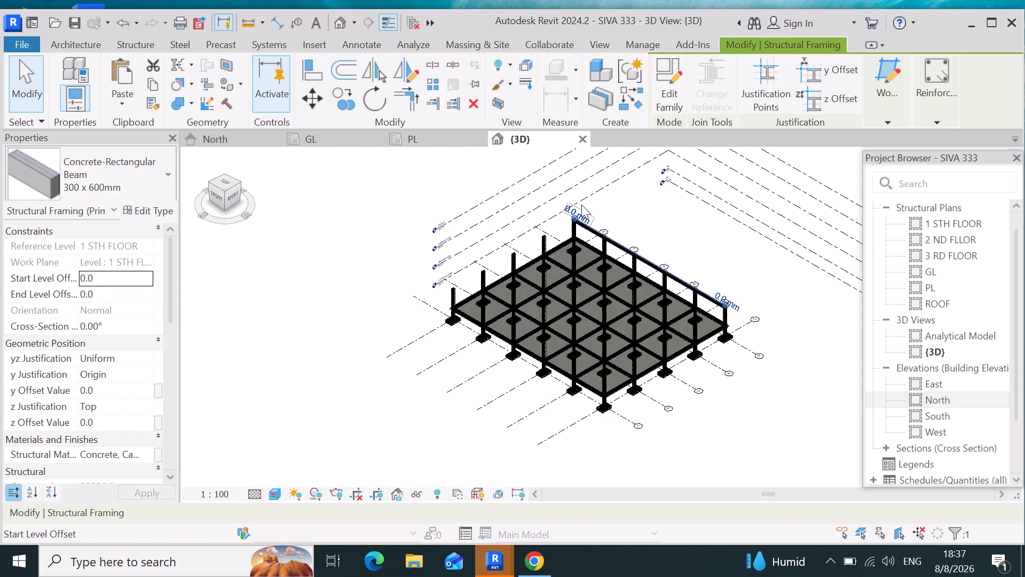
pyautogui.scroll(6, 581, 205)
pyautogui.scroll(4, 587, 273)
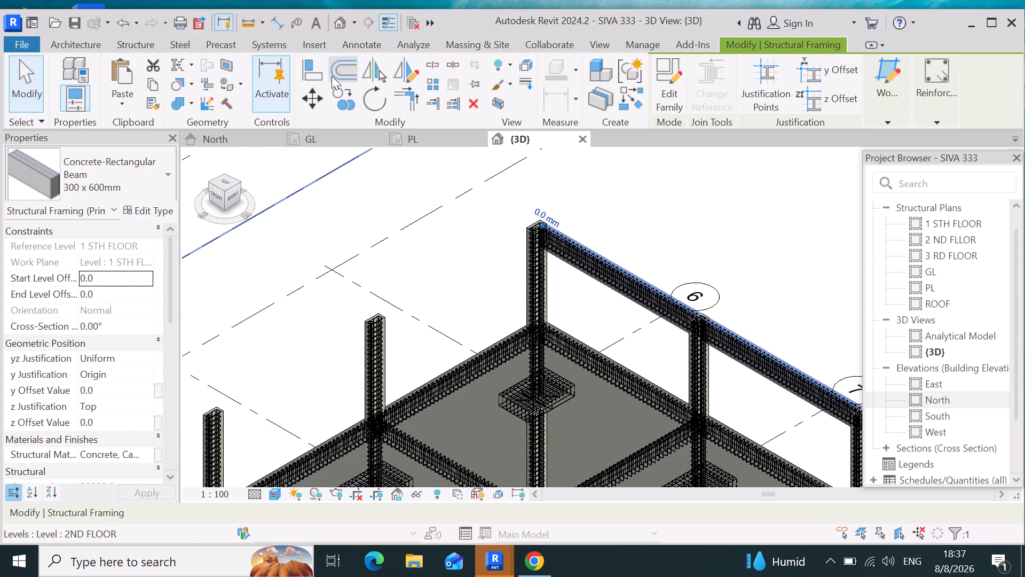
pyautogui.click(343, 98)
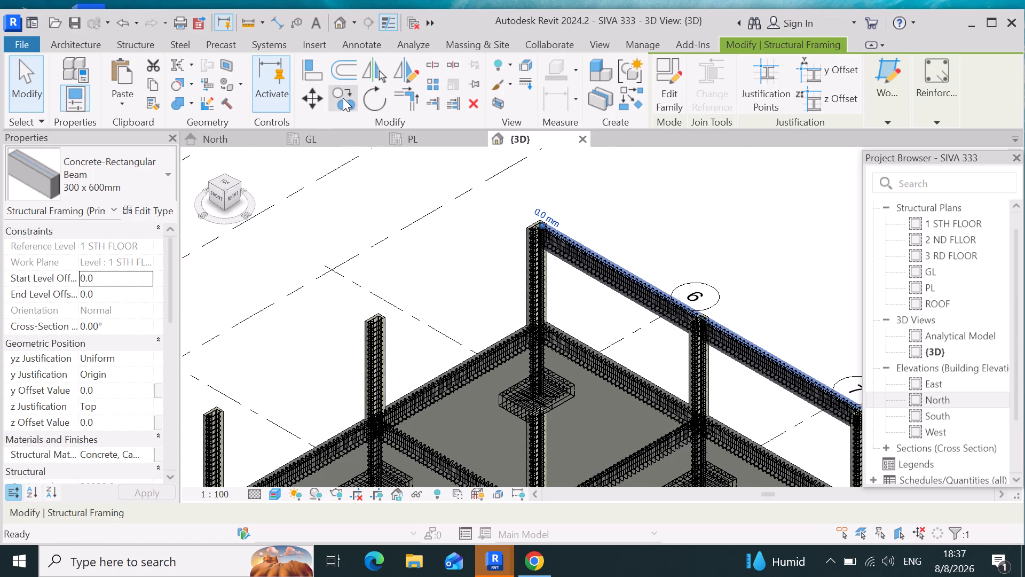
pyautogui.scroll(11, 524, 231)
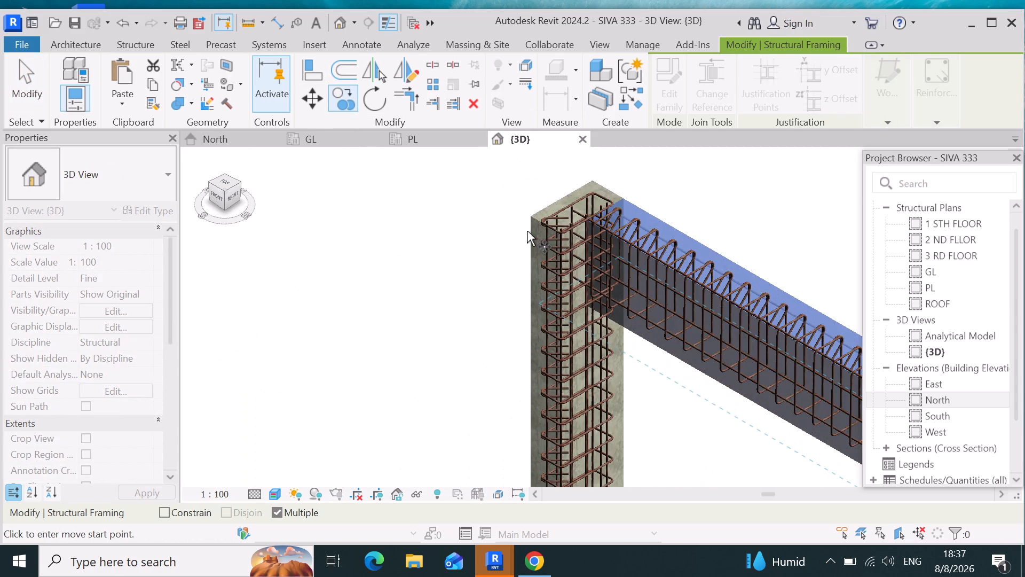
pyautogui.scroll(4, 527, 231)
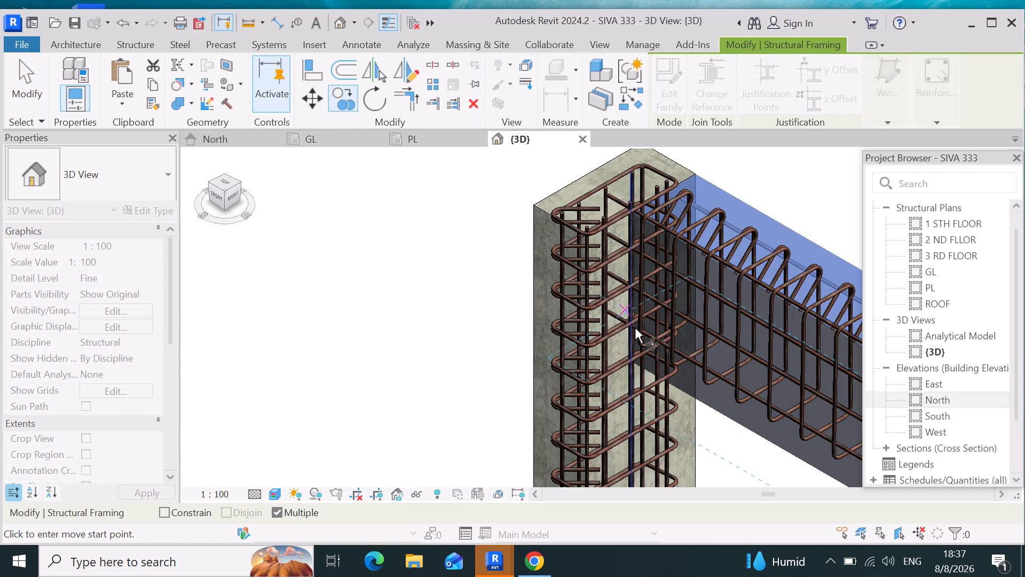
pyautogui.click(633, 363)
pyautogui.scroll(-15, 625, 313)
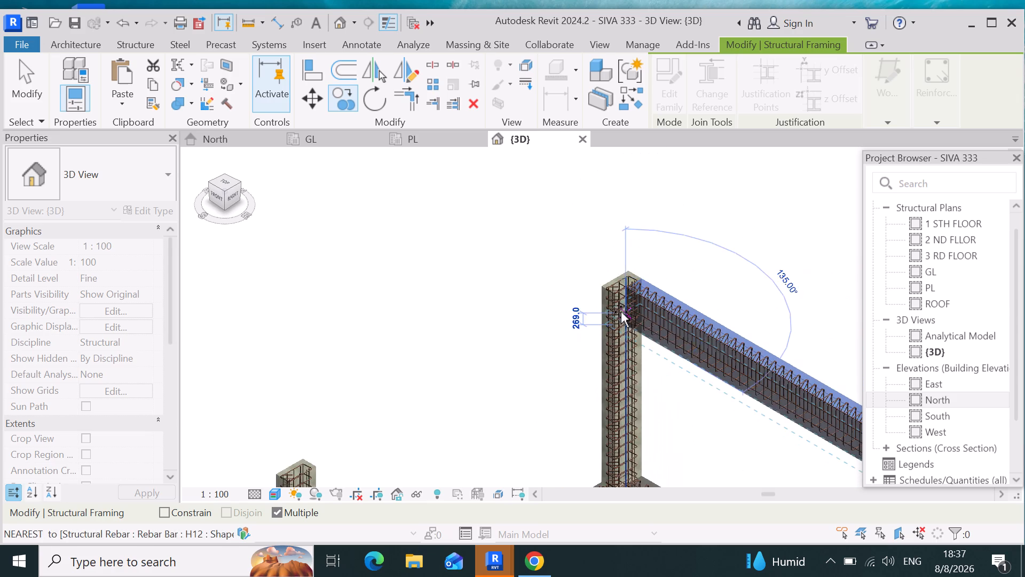
pyautogui.scroll(-5, 625, 268)
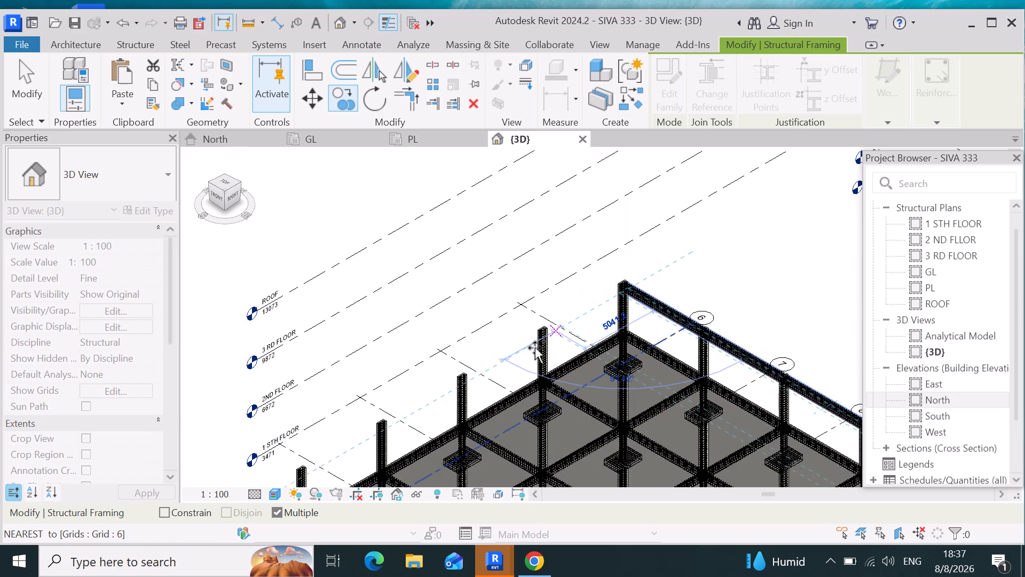
pyautogui.scroll(8, 532, 352)
pyautogui.scroll(5, 551, 305)
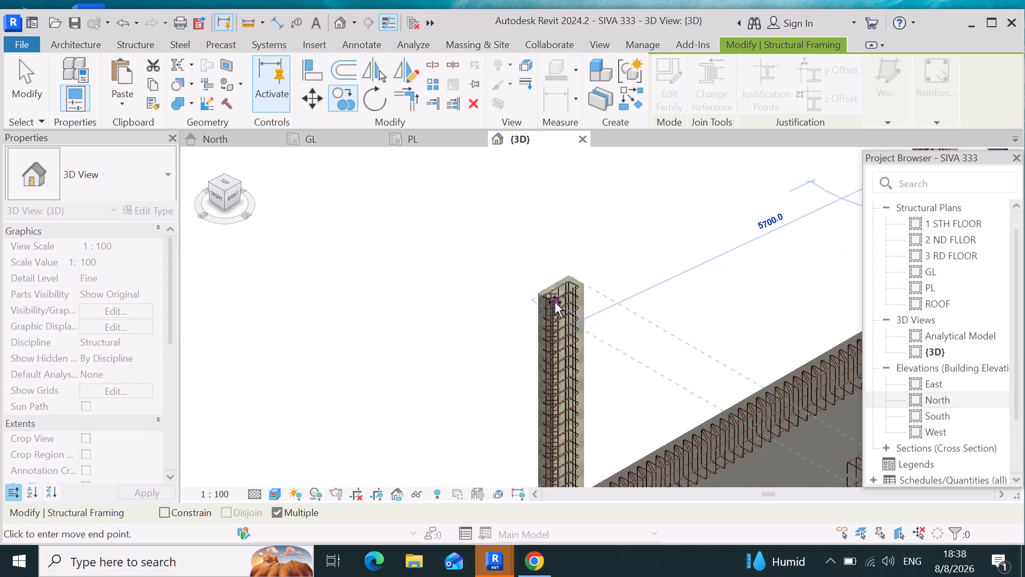
pyautogui.scroll(8, 555, 302)
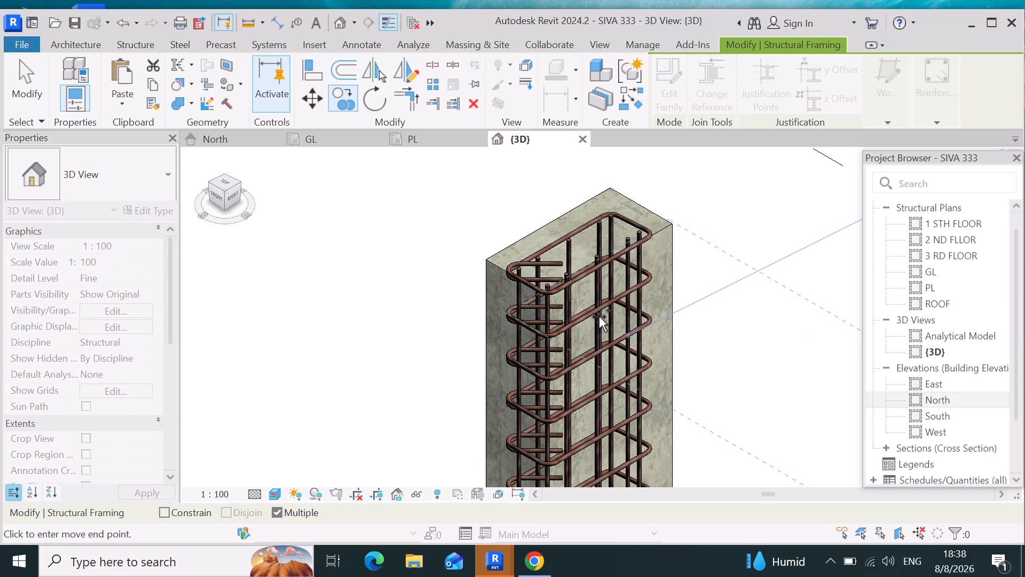
pyautogui.scroll(2, 599, 324)
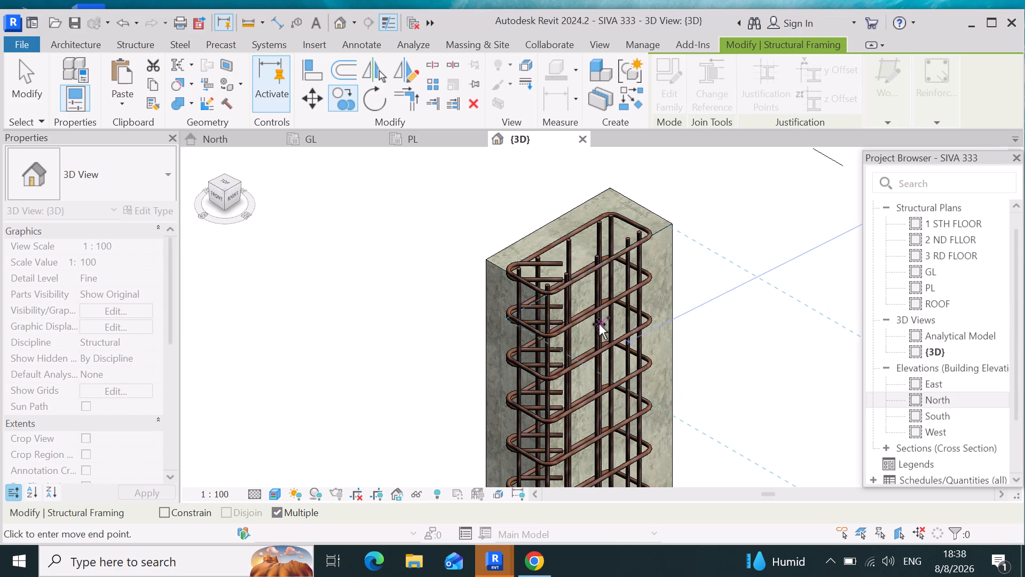
pyautogui.scroll(2, 599, 324)
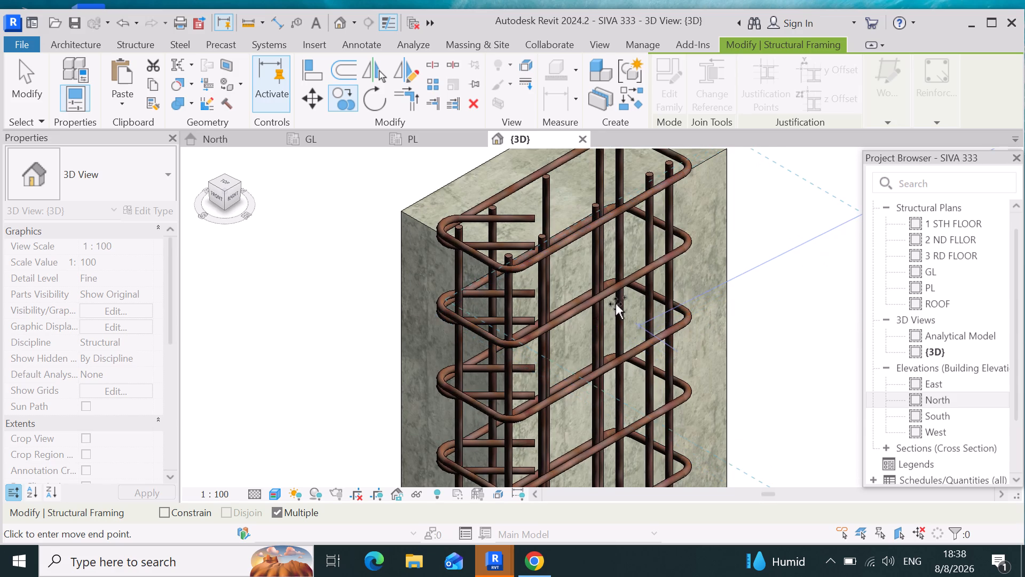
pyautogui.scroll(-5, 610, 337)
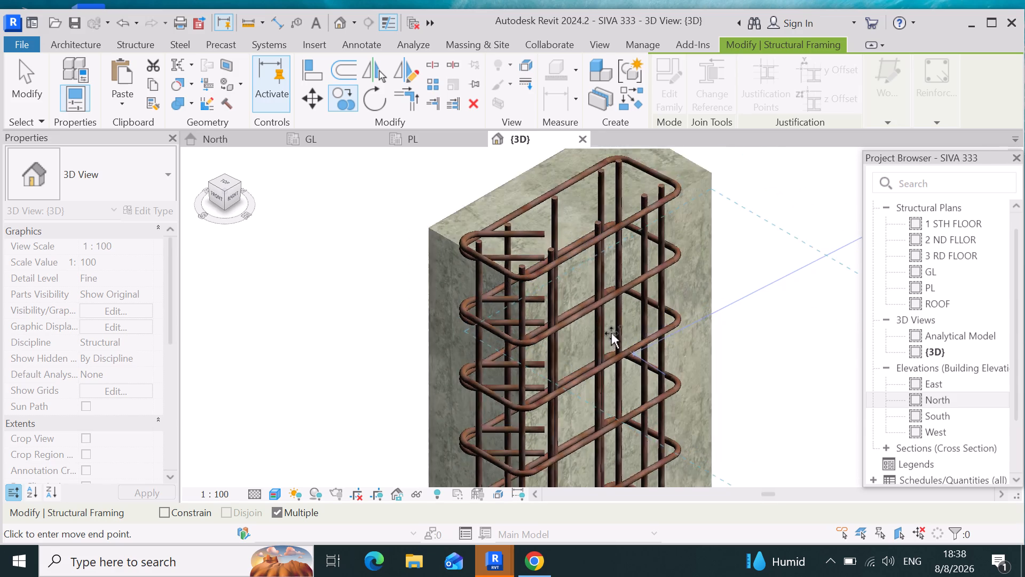
pyautogui.scroll(-8, 611, 332)
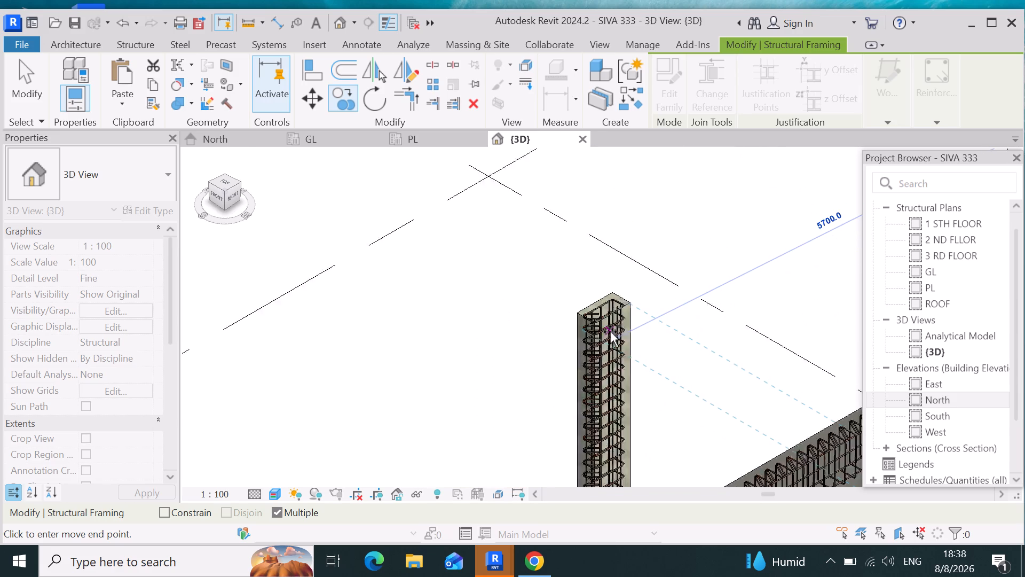
pyautogui.scroll(4, 608, 331)
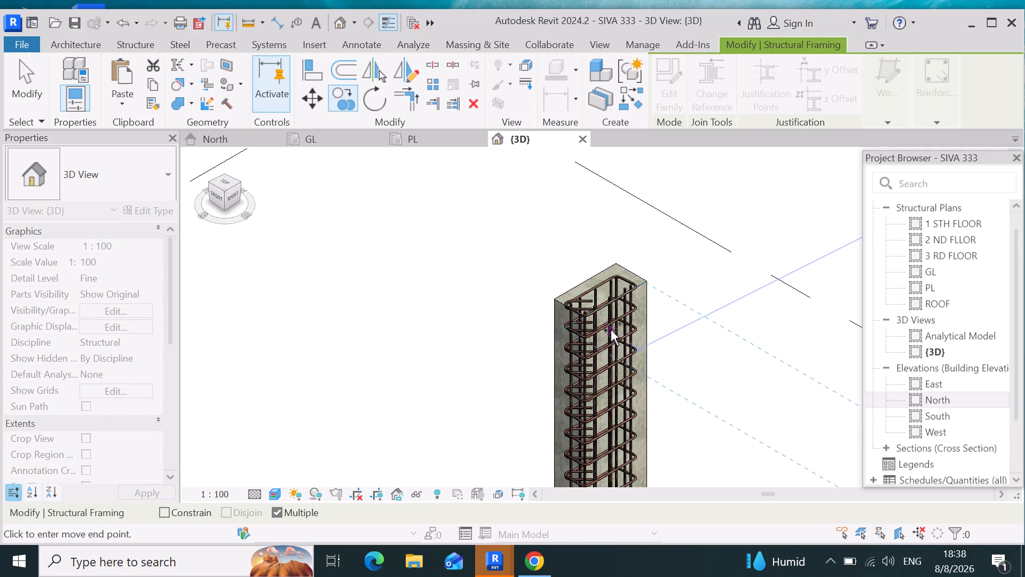
pyautogui.click(611, 330)
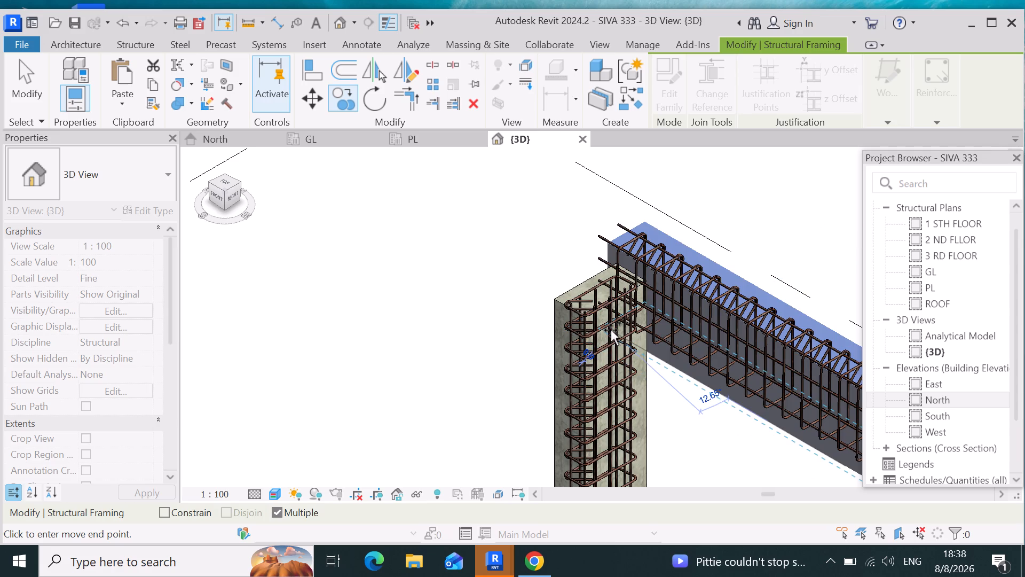
# Place another copy of the first-floor beam at the top of the third column along the slab edge.
pyautogui.scroll(-13, 561, 276)
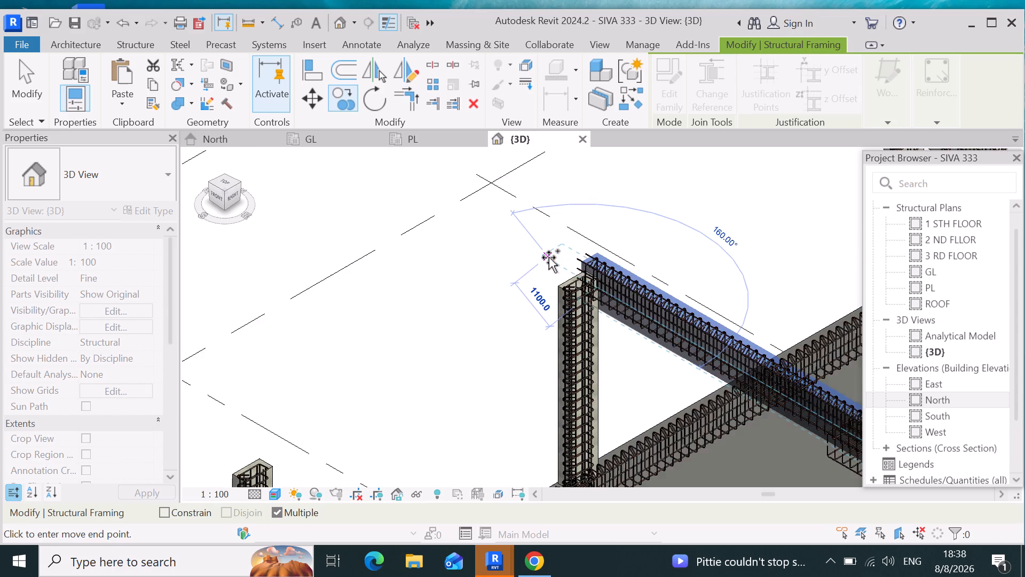
pyautogui.scroll(-6, 549, 258)
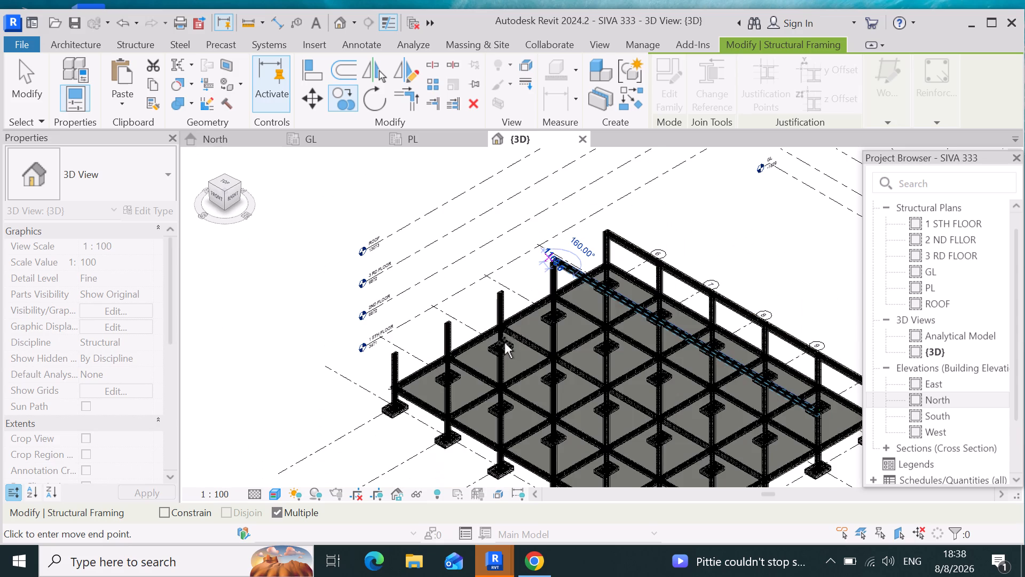
pyautogui.scroll(5, 477, 329)
pyautogui.scroll(8, 504, 296)
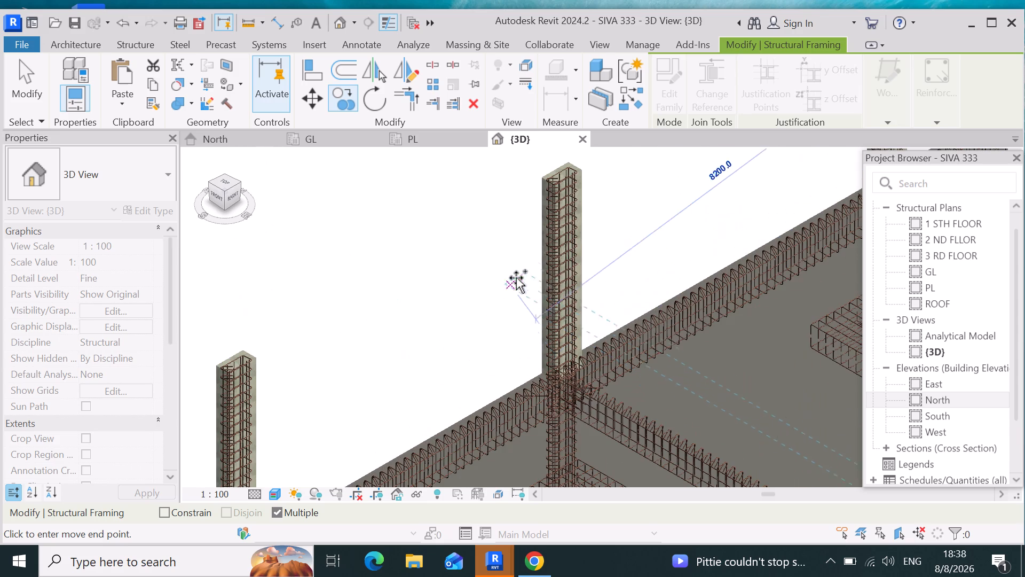
pyautogui.scroll(7, 565, 188)
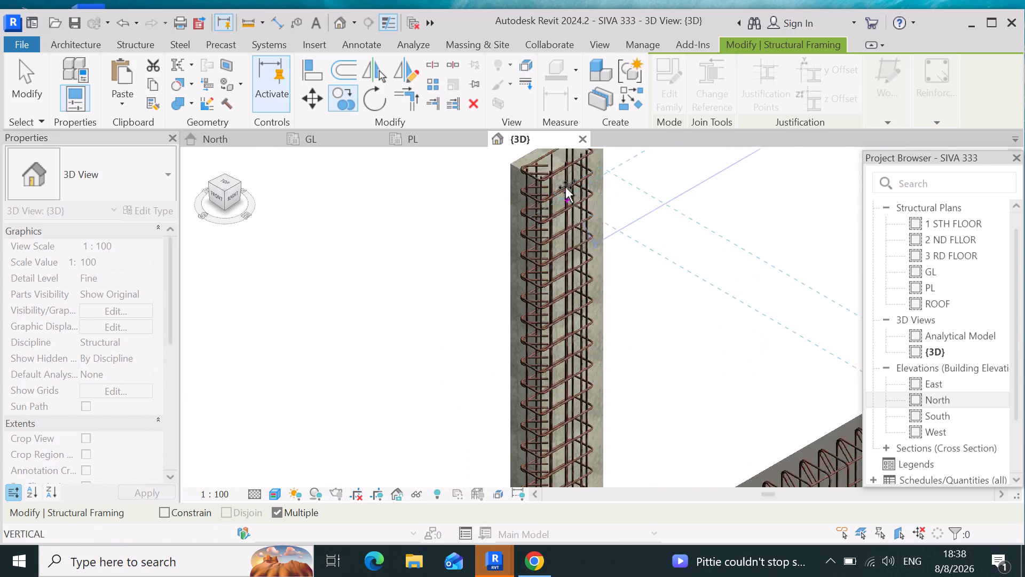
pyautogui.scroll(-4, 591, 315)
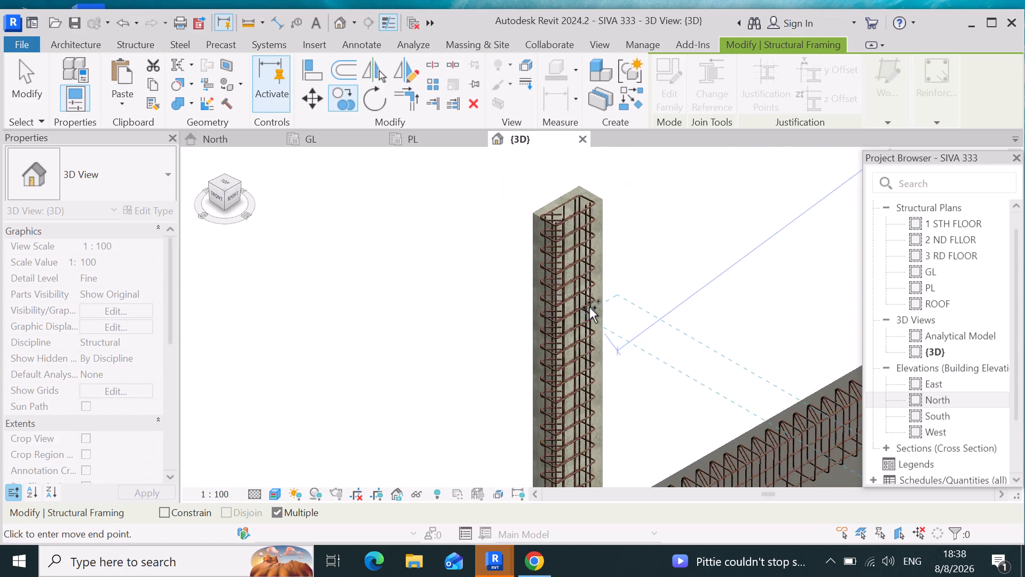
pyautogui.scroll(6, 578, 204)
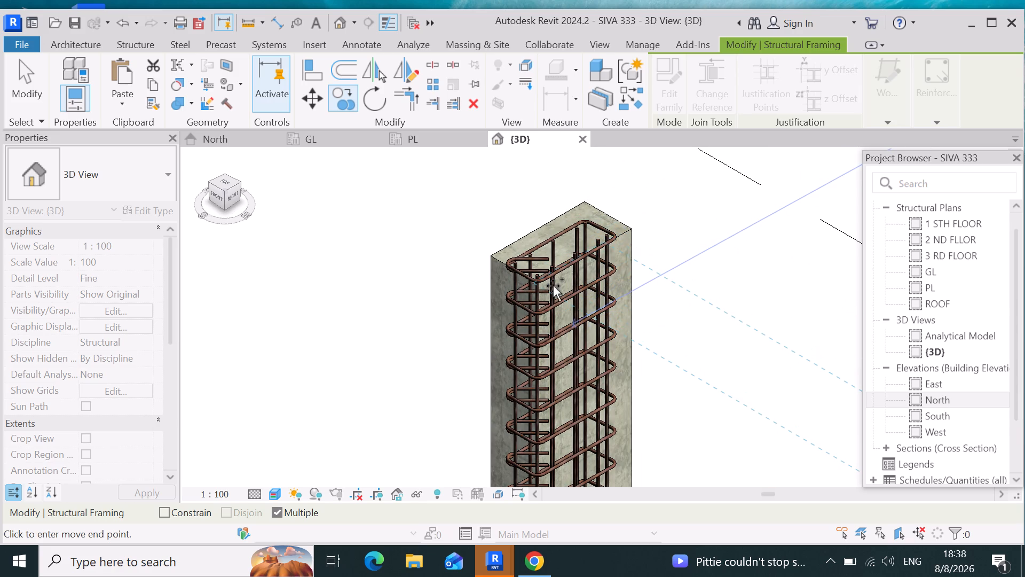
pyautogui.click(553, 286)
# Place another copy of the first-floor beam at the top of the fourth column along the slab edge.
pyautogui.scroll(-11, 584, 282)
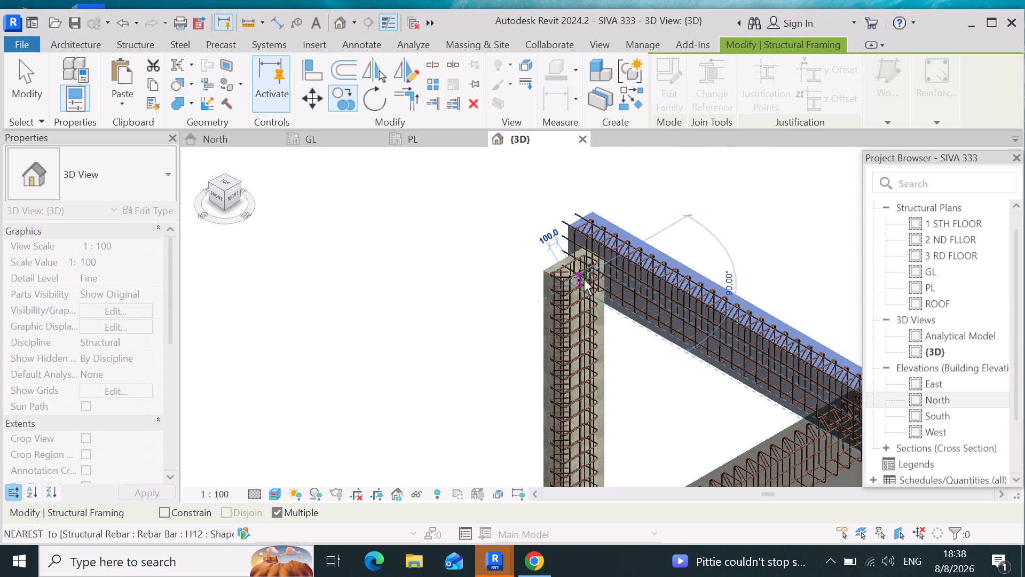
pyautogui.scroll(-7, 584, 280)
pyautogui.scroll(-6, 604, 238)
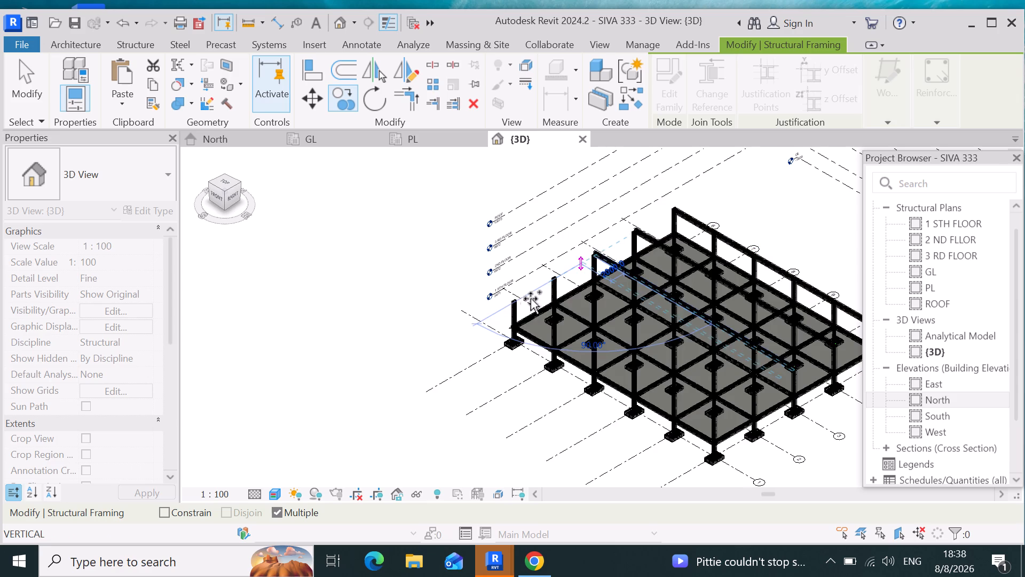
pyautogui.scroll(17, 540, 286)
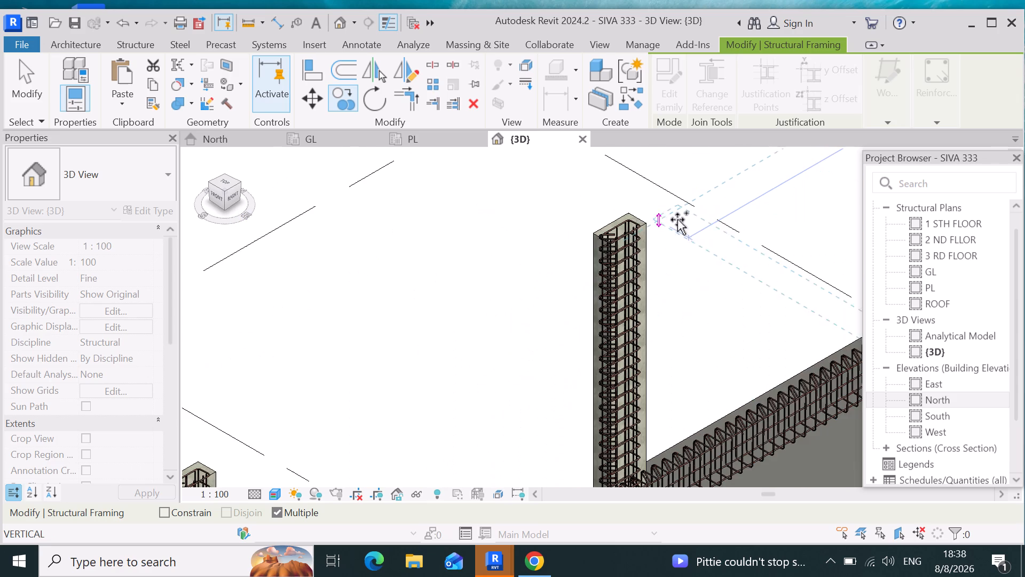
pyautogui.scroll(12, 655, 234)
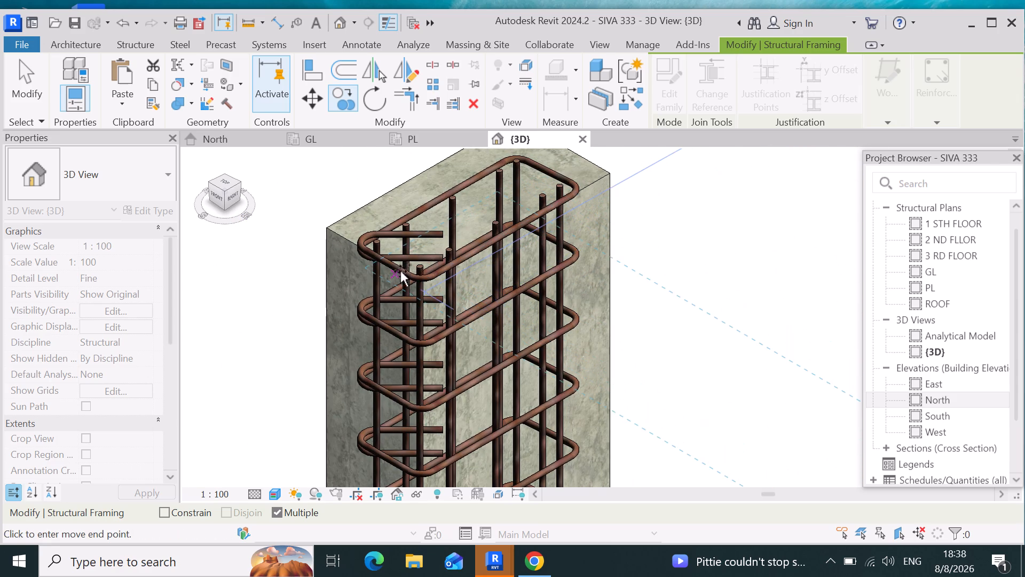
pyautogui.click(452, 280)
# Place another copy of the first-floor beam at the top of the fifth, outermost column on the slab edge.
pyautogui.scroll(-10, 619, 318)
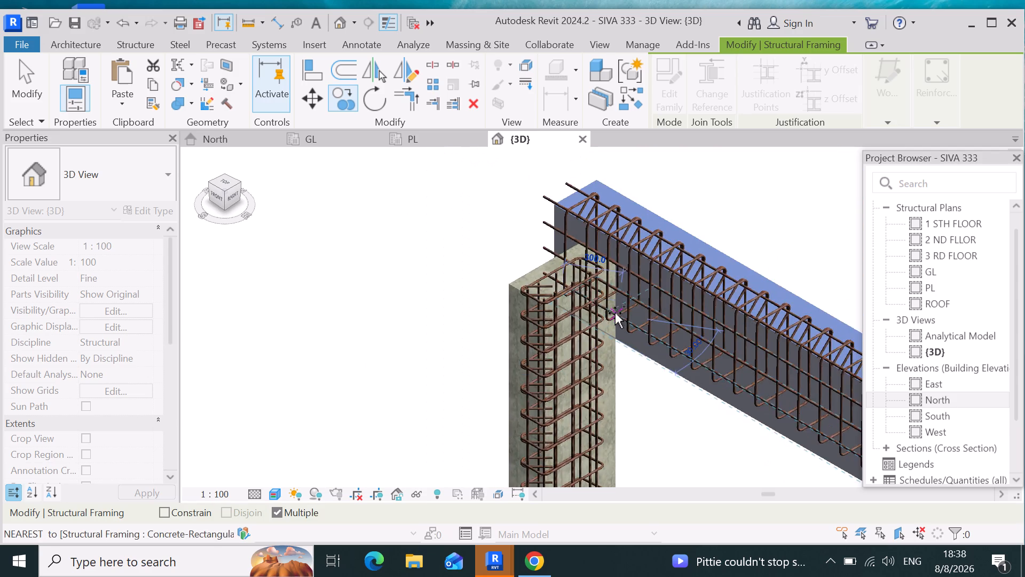
pyautogui.scroll(-15, 615, 313)
pyautogui.scroll(-5, 622, 260)
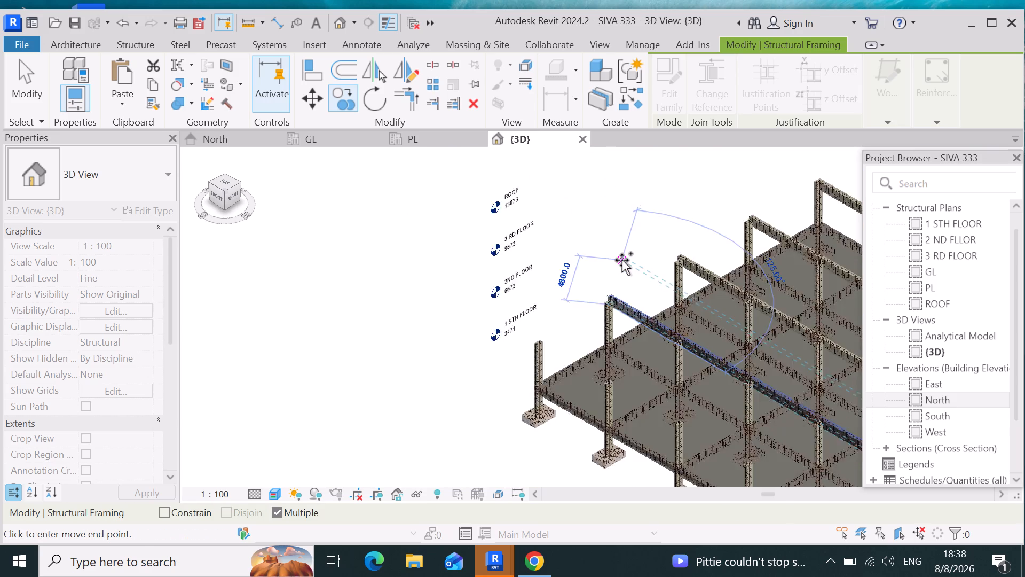
pyautogui.scroll(3, 589, 322)
pyautogui.scroll(10, 557, 288)
pyautogui.scroll(16, 682, 373)
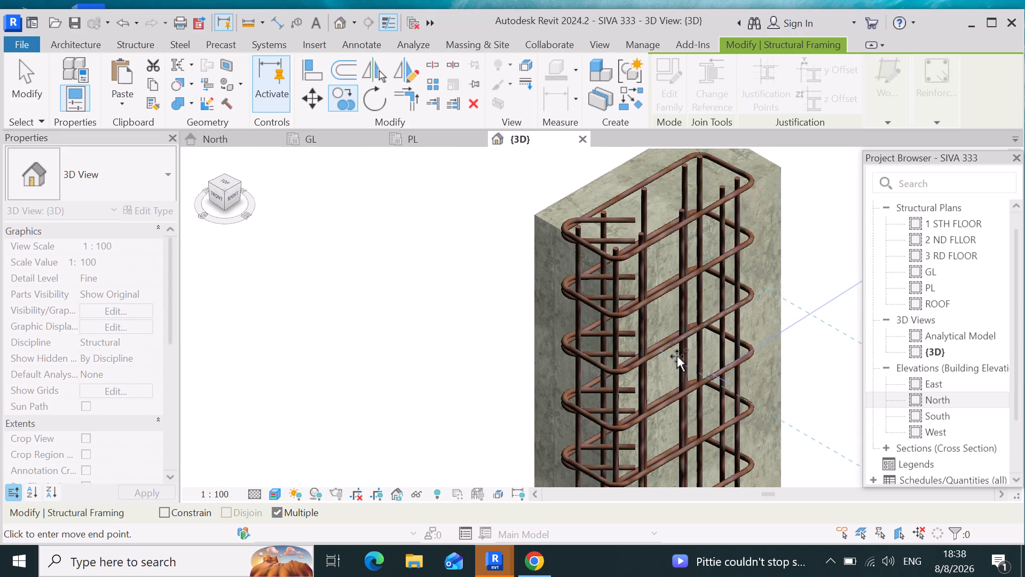
pyautogui.click(634, 272)
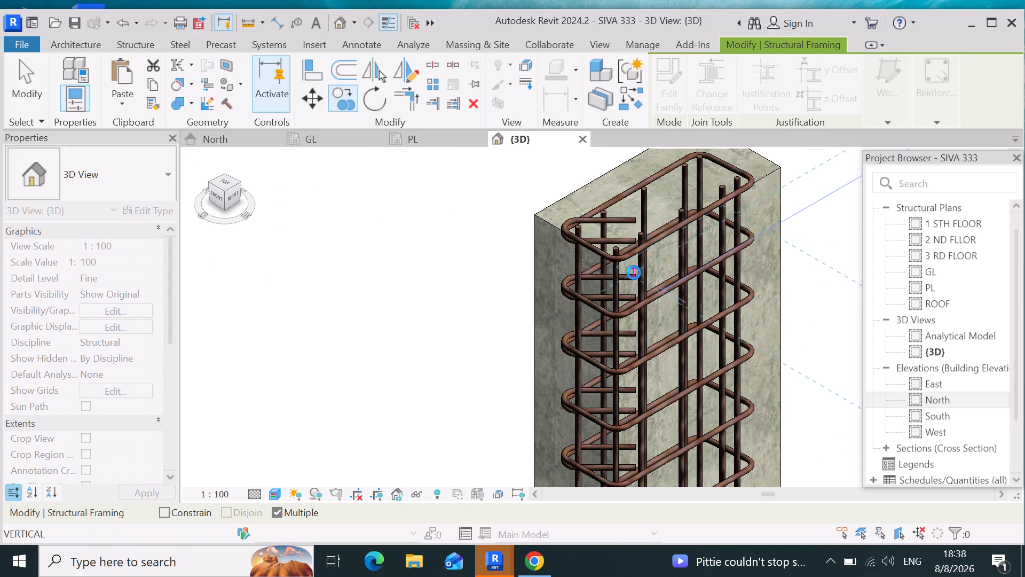
# End the multiple copy of the 300 x 600mm first-floor edge beam once the whole frame has been viewed.
pyautogui.scroll(-8, 523, 291)
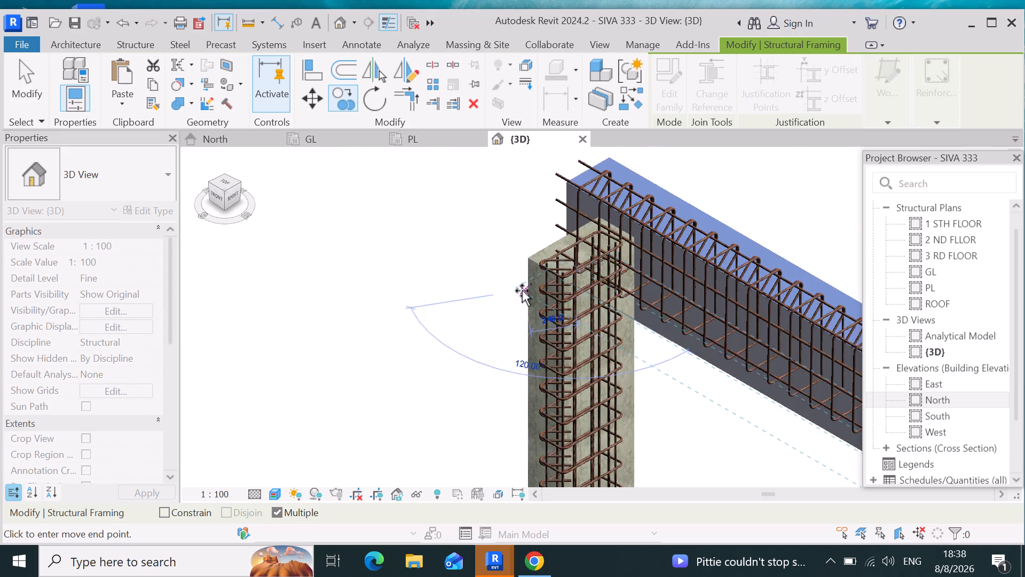
pyautogui.scroll(-16, 522, 291)
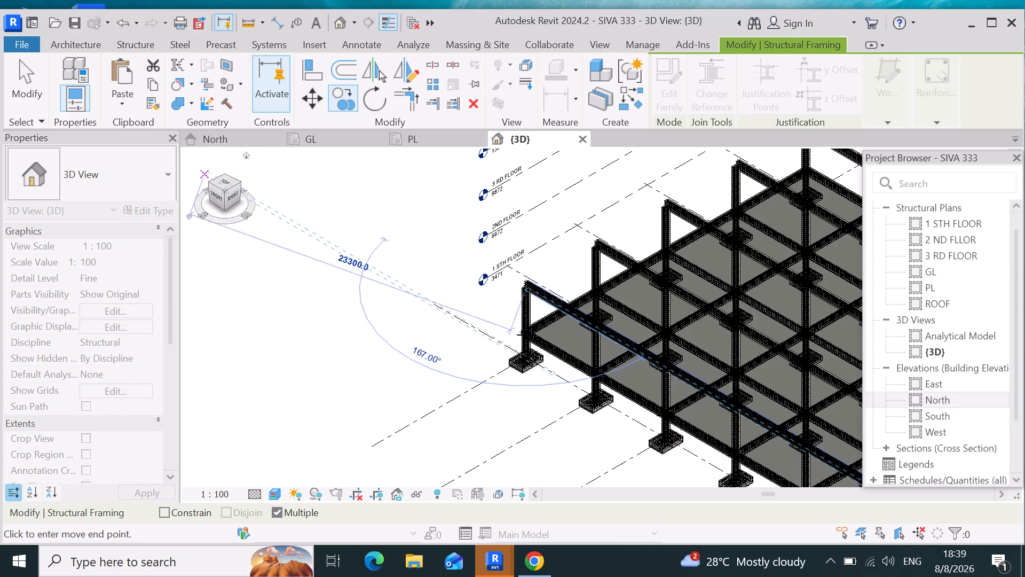
pyautogui.scroll(-4, 313, 314)
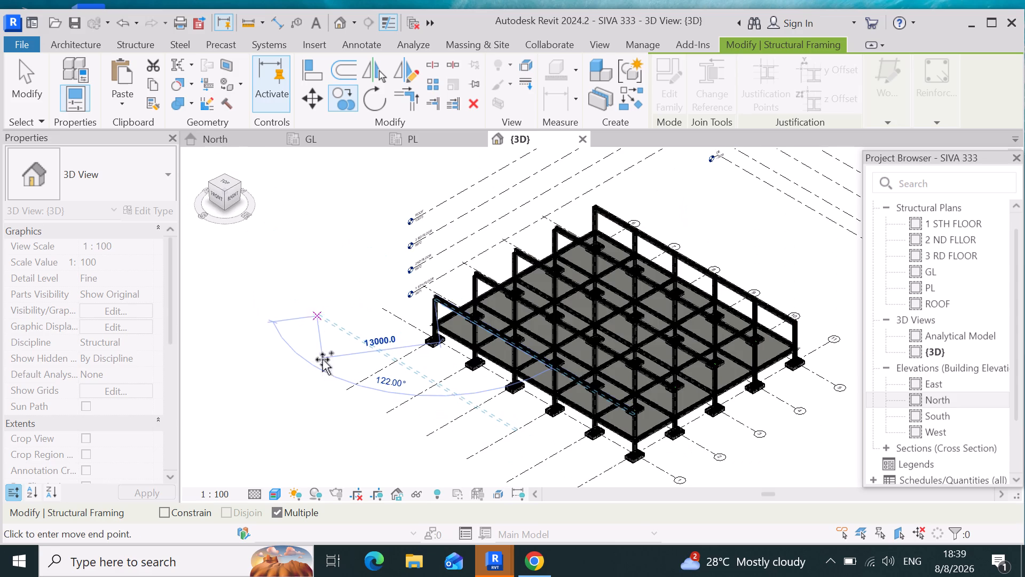
pyautogui.scroll(4, 641, 451)
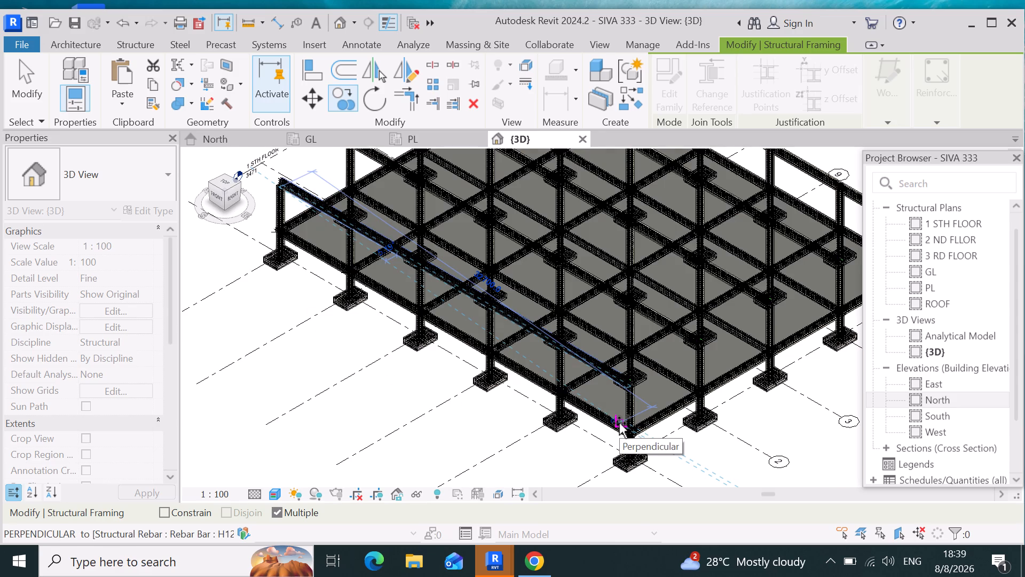
pyautogui.press('Escape')
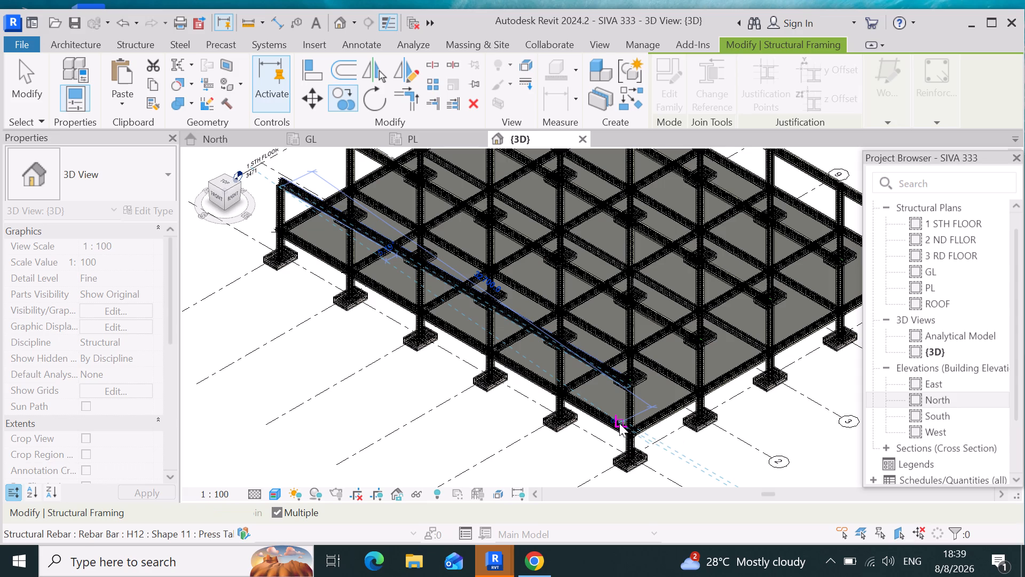
# Examine how the selected 300 x 600mm first-floor edge beam's end and reinforcement meet the corner column head, and clear the selection.
pyautogui.scroll(-5, 564, 422)
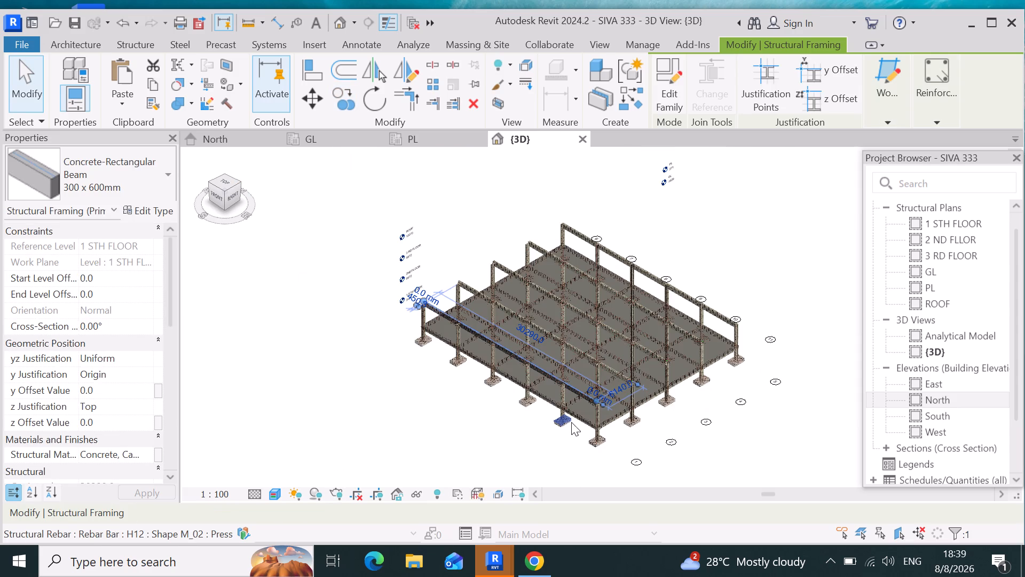
pyautogui.scroll(17, 600, 397)
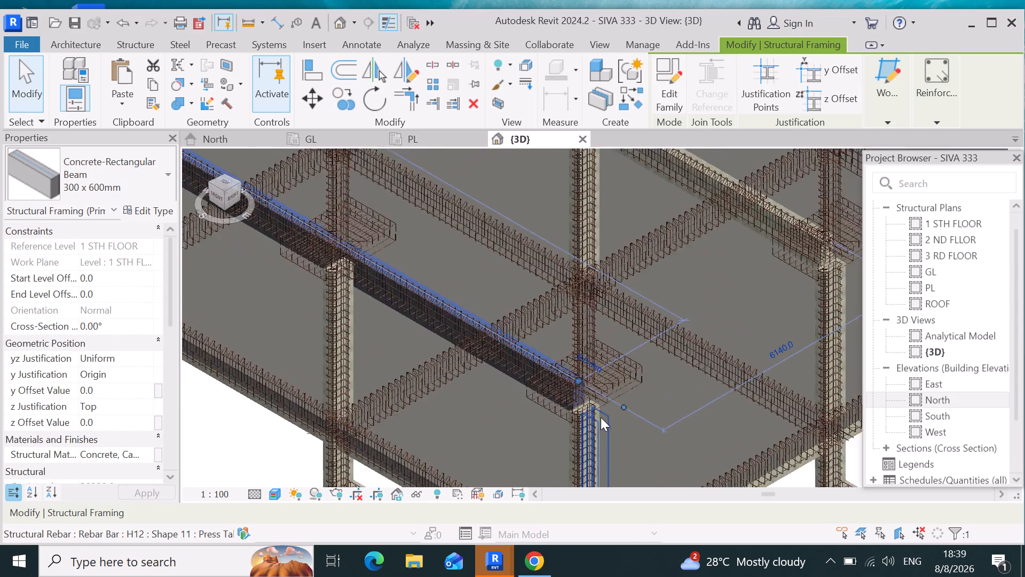
pyautogui.scroll(5, 566, 471)
pyautogui.scroll(3, 543, 348)
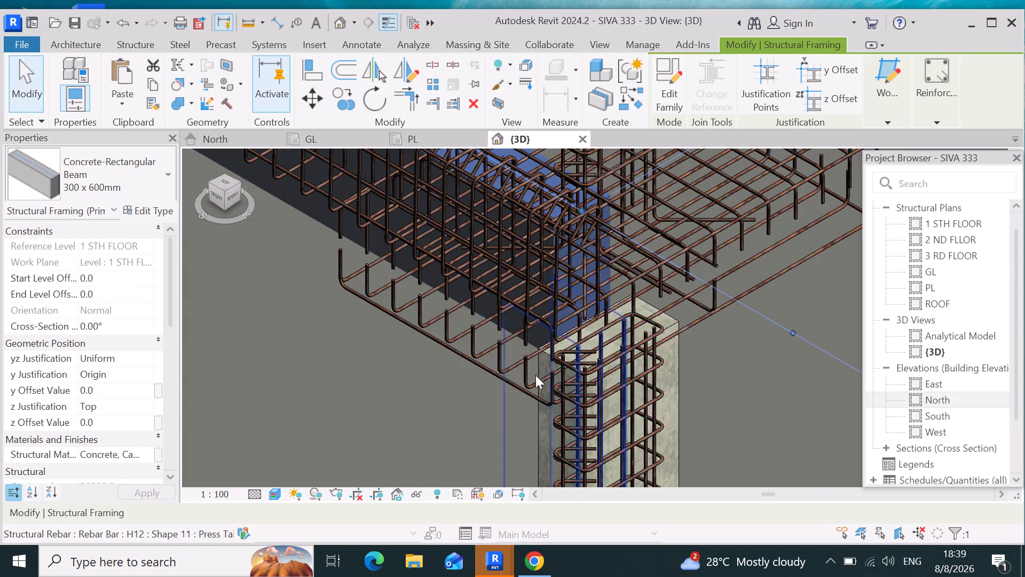
pyautogui.scroll(6, 497, 377)
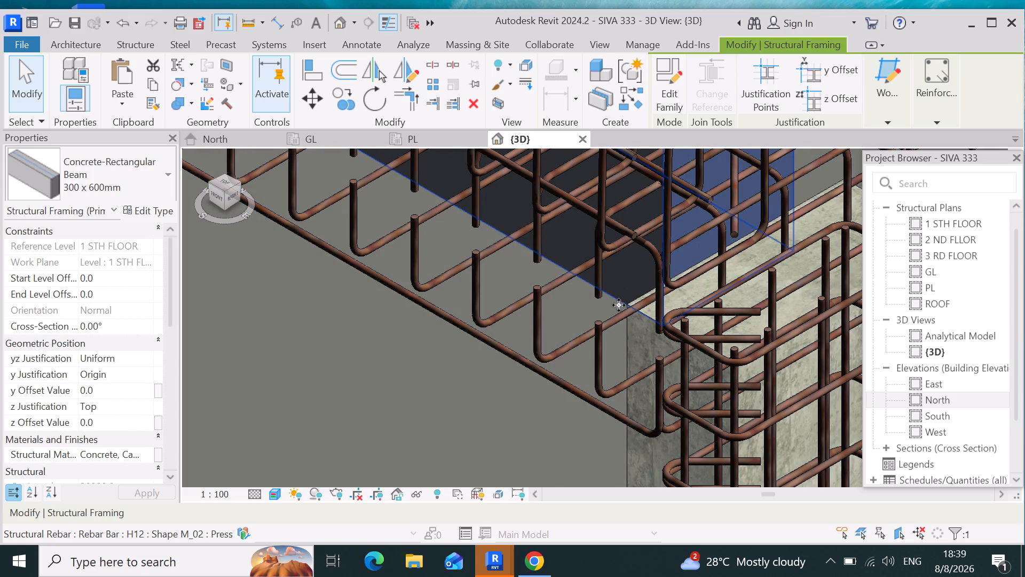
pyautogui.scroll(-11, 619, 330)
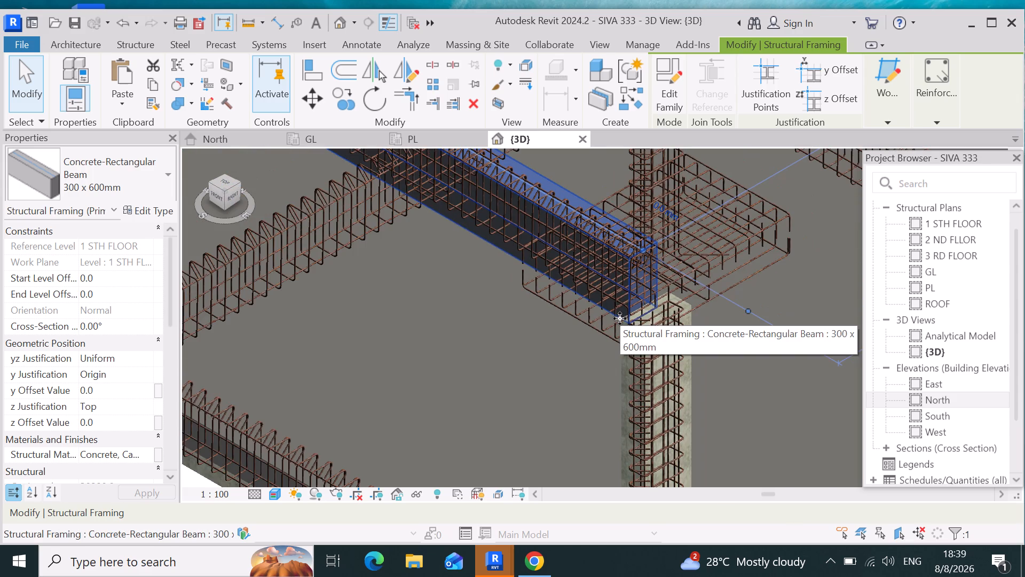
pyautogui.scroll(3, 593, 194)
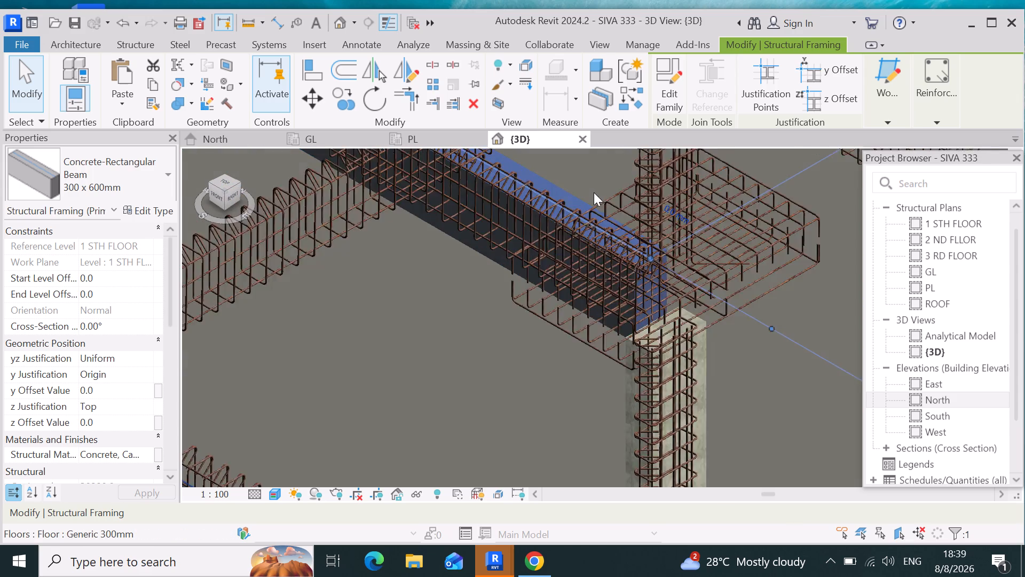
pyautogui.scroll(5, 594, 192)
pyautogui.scroll(9, 726, 411)
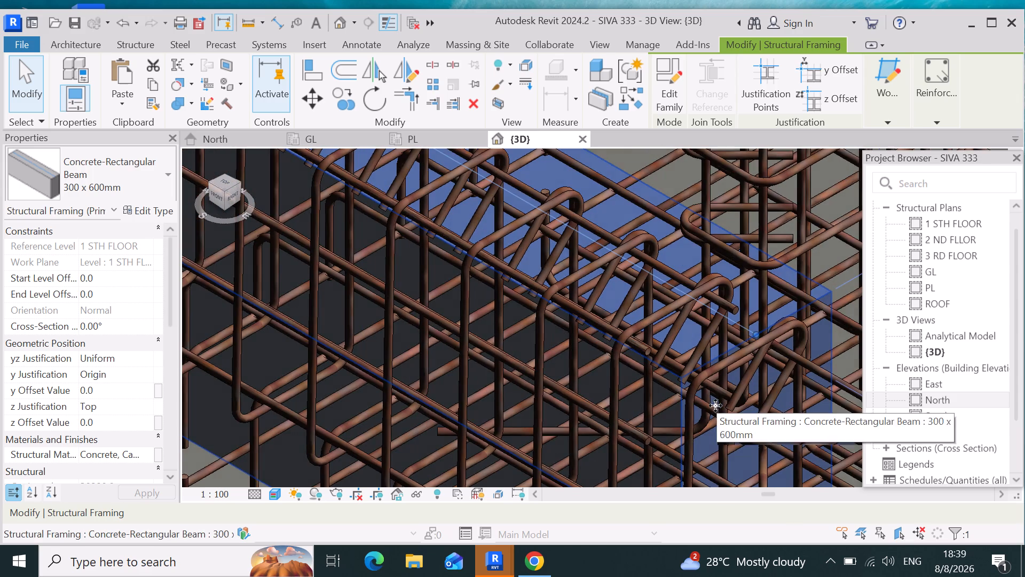
pyautogui.scroll(4, 715, 406)
pyautogui.scroll(-20, 617, 384)
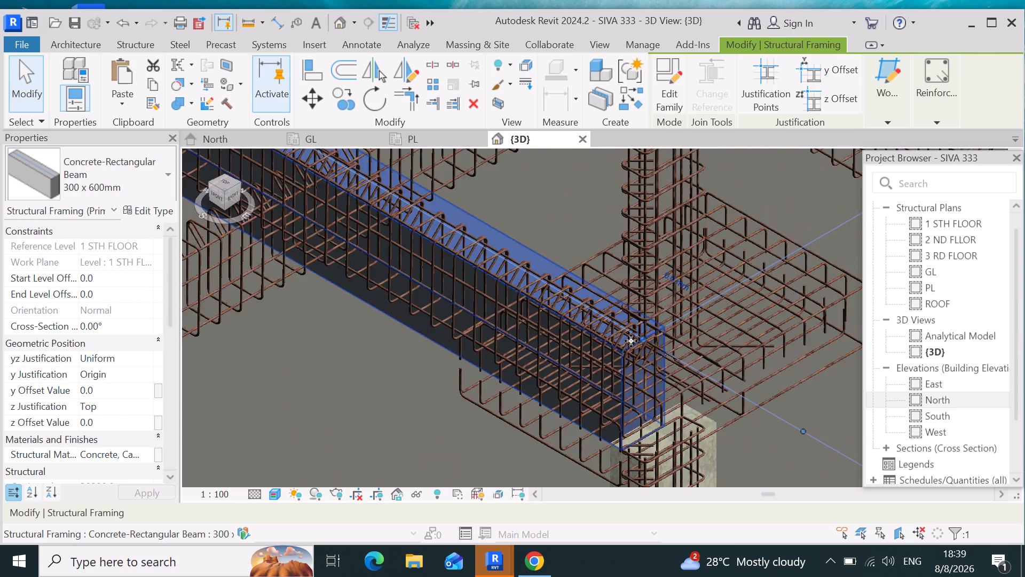
pyautogui.scroll(-5, 631, 341)
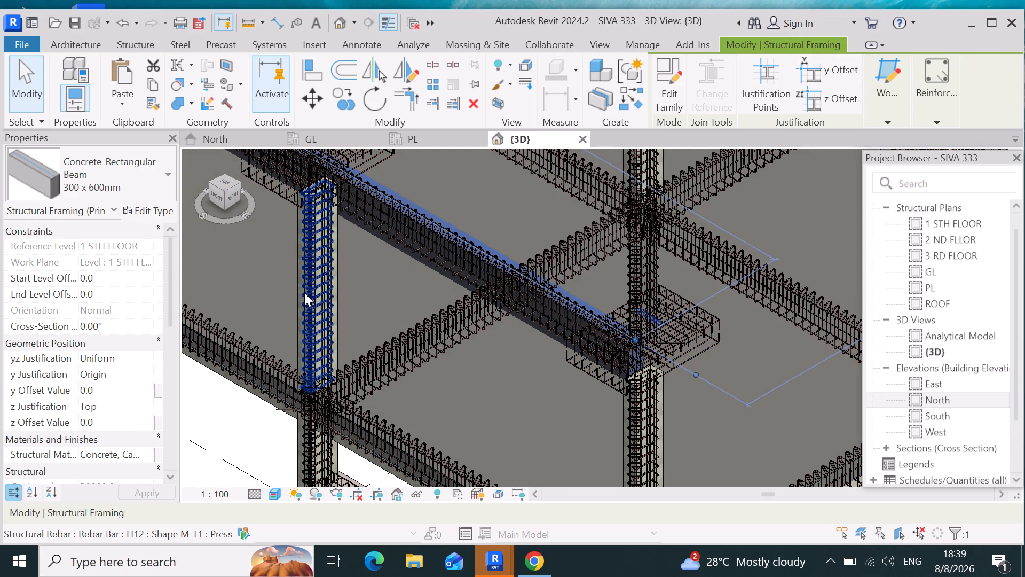
pyautogui.scroll(4, 305, 288)
pyautogui.scroll(-6, 578, 264)
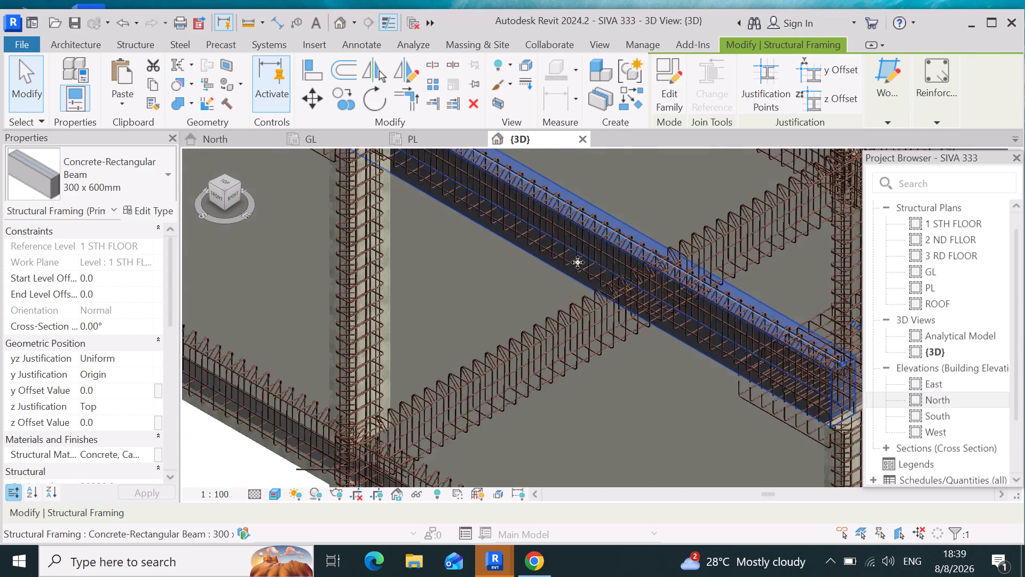
pyautogui.scroll(-6, 578, 261)
pyautogui.scroll(4, 578, 261)
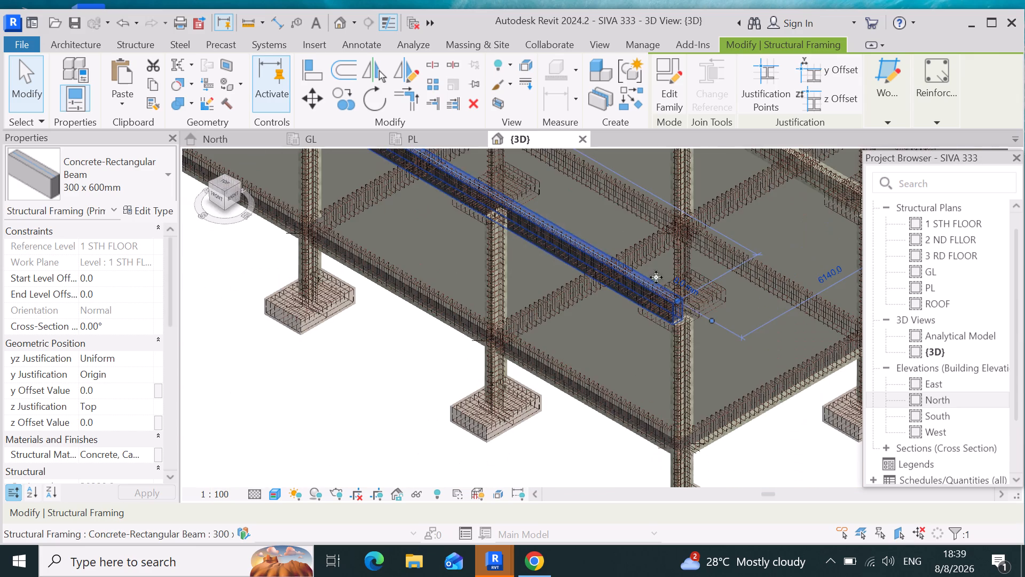
pyautogui.scroll(5, 689, 377)
pyautogui.scroll(4, 657, 278)
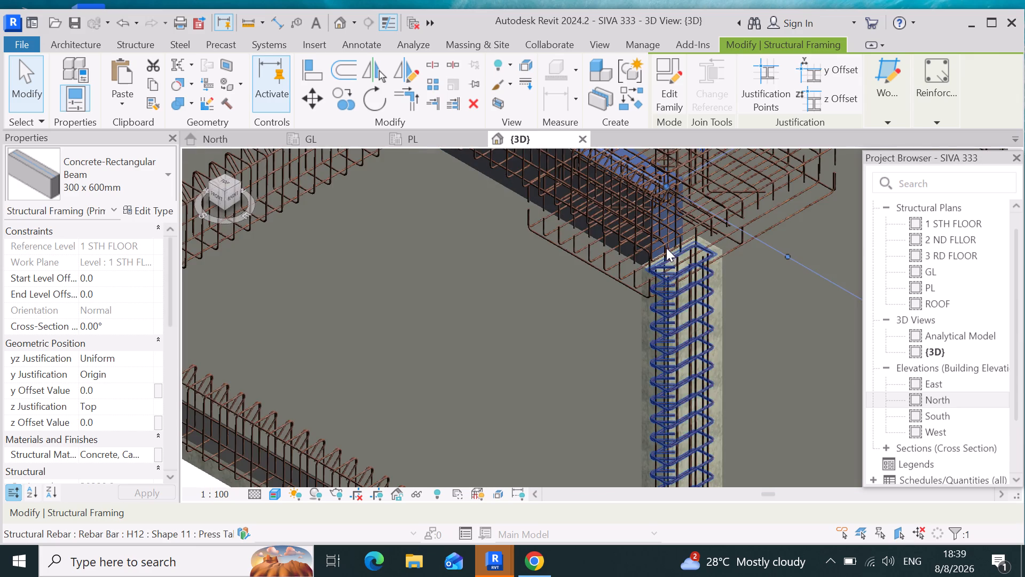
pyautogui.scroll(13, 666, 248)
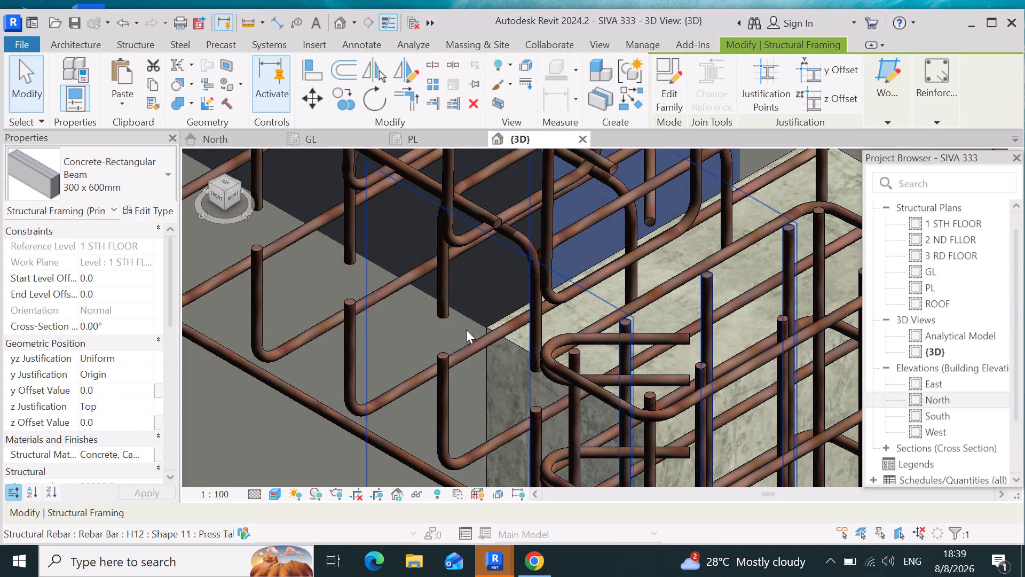
pyautogui.click(569, 275)
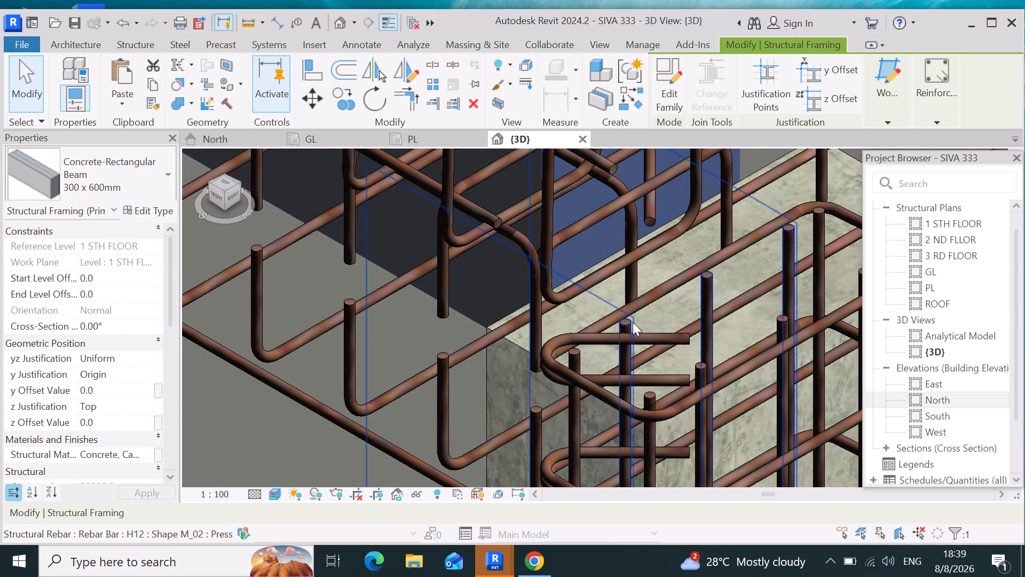
pyautogui.scroll(-12, 634, 323)
pyautogui.scroll(5, 659, 209)
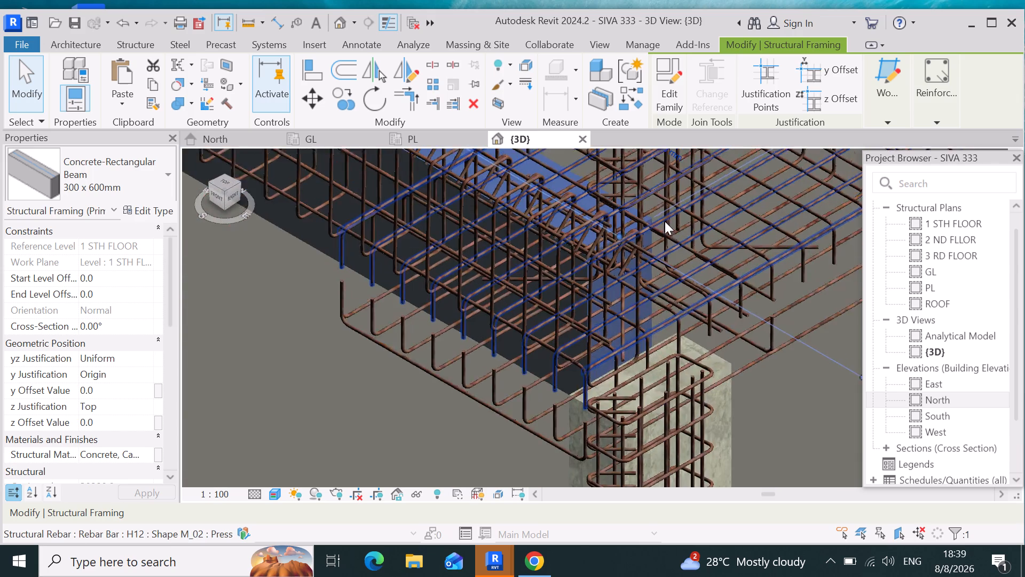
pyautogui.scroll(14, 665, 221)
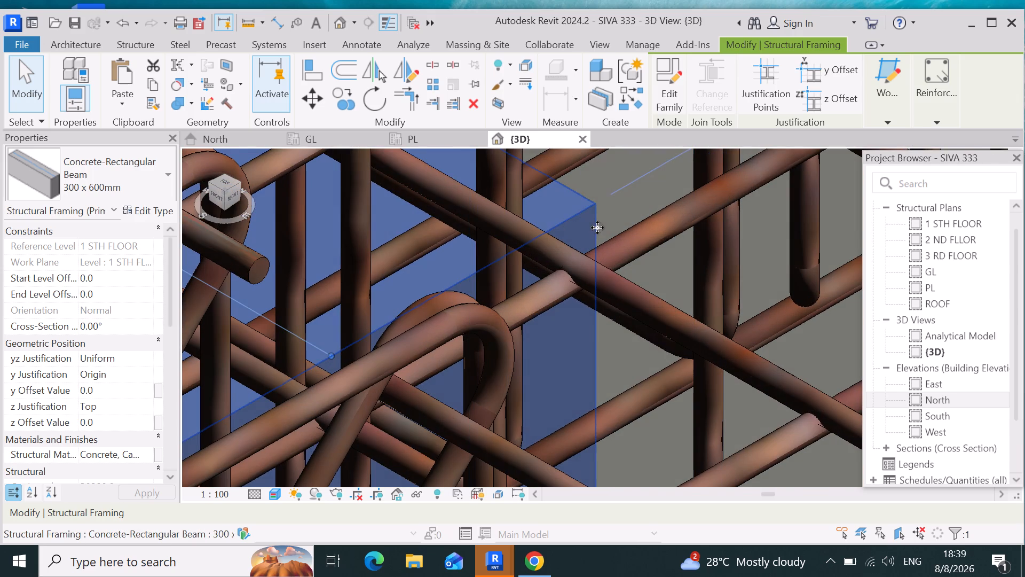
pyautogui.press('Escape')
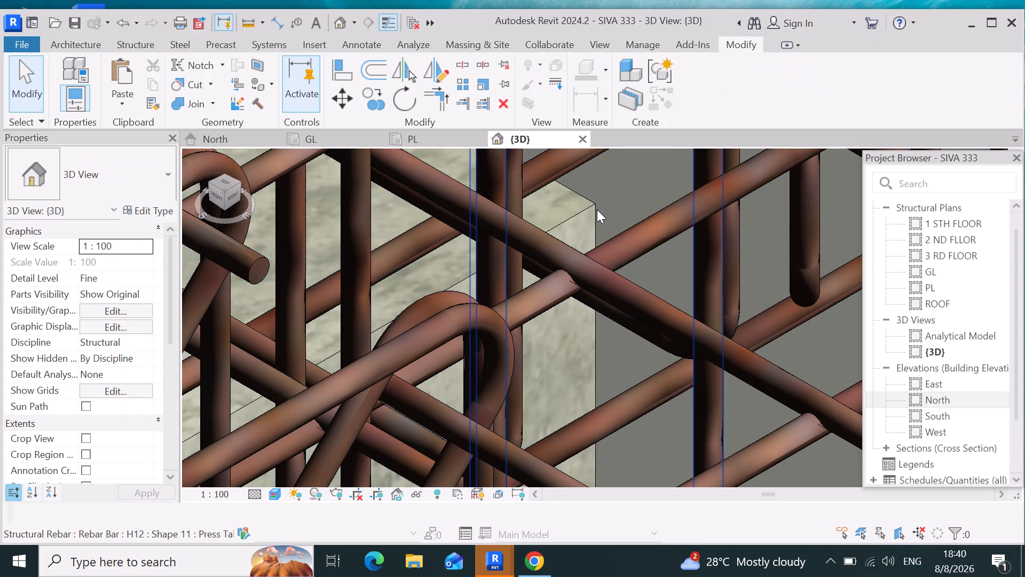
# Inspect the edge beam's upper and lower end corners and surrounding H12 bars at the column head, and review the whole frame.
pyautogui.click(588, 206)
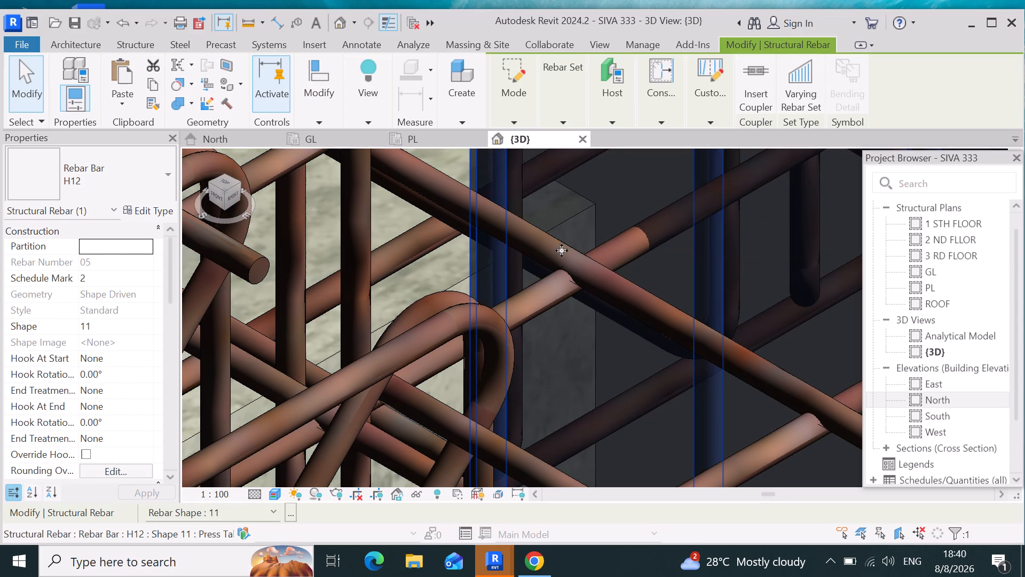
pyautogui.press('Escape')
pyautogui.scroll(4, 575, 206)
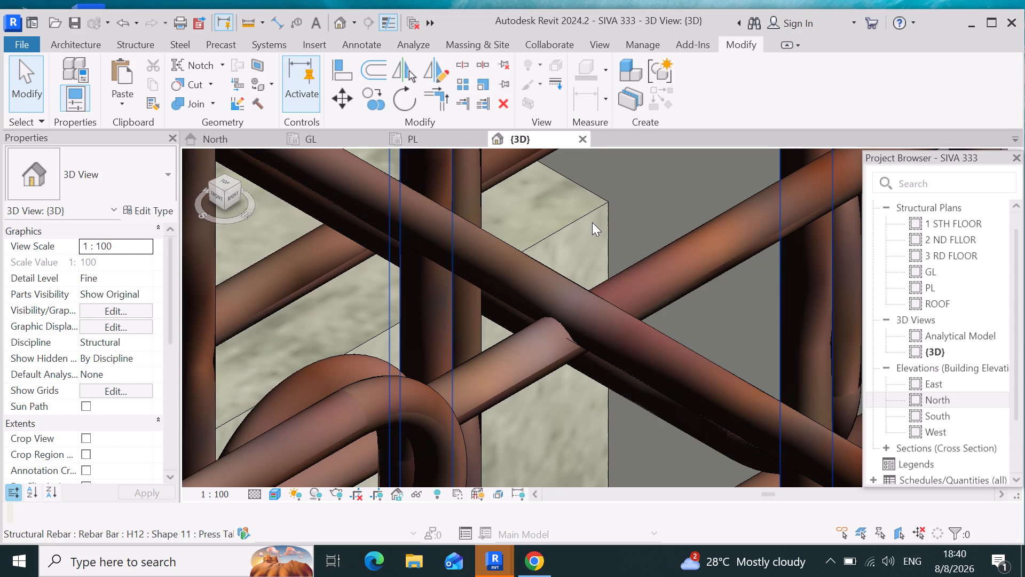
pyautogui.scroll(-18, 593, 219)
pyautogui.scroll(-4, 585, 210)
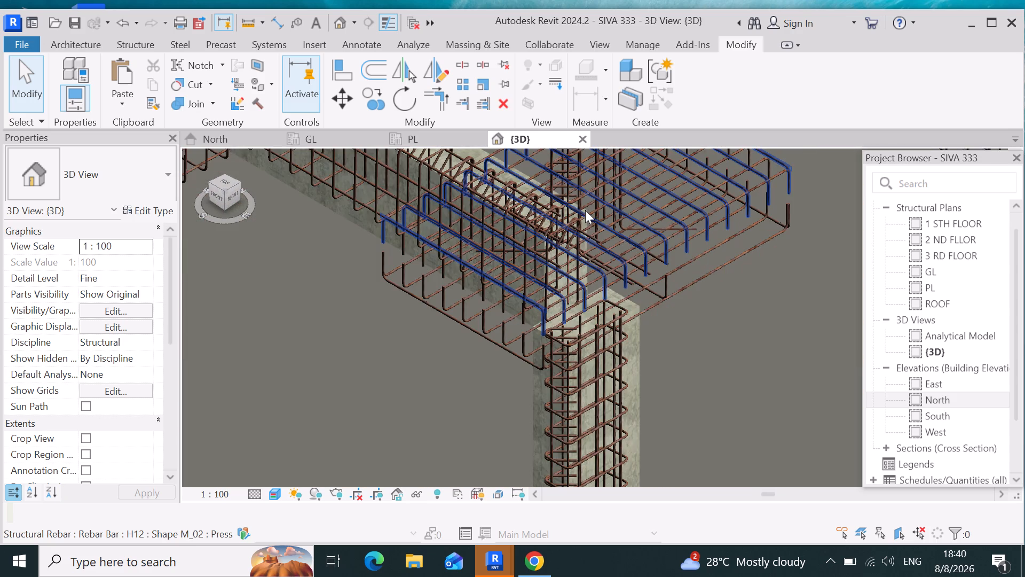
pyautogui.scroll(3, 537, 350)
pyautogui.scroll(10, 526, 305)
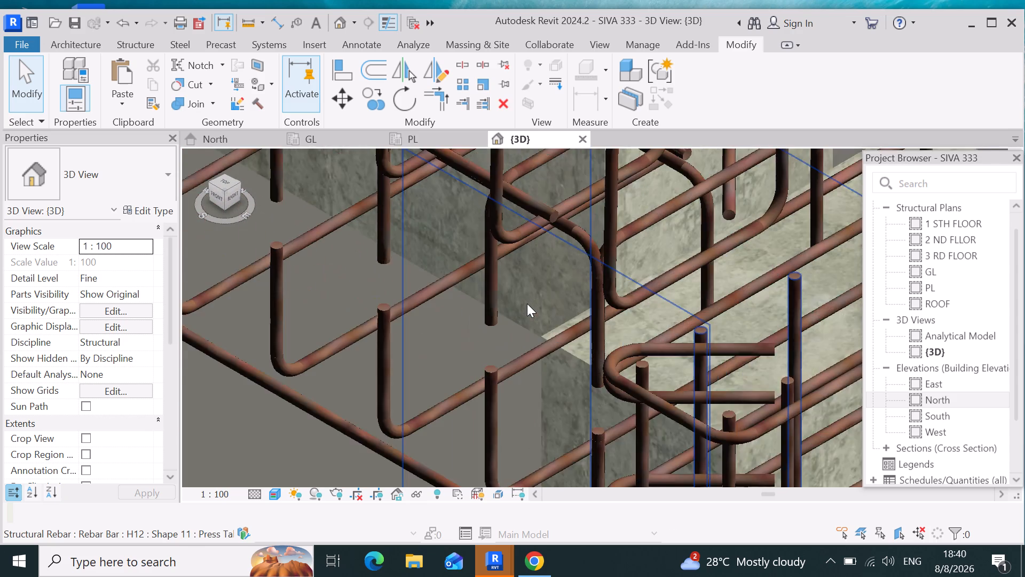
pyautogui.scroll(7, 527, 303)
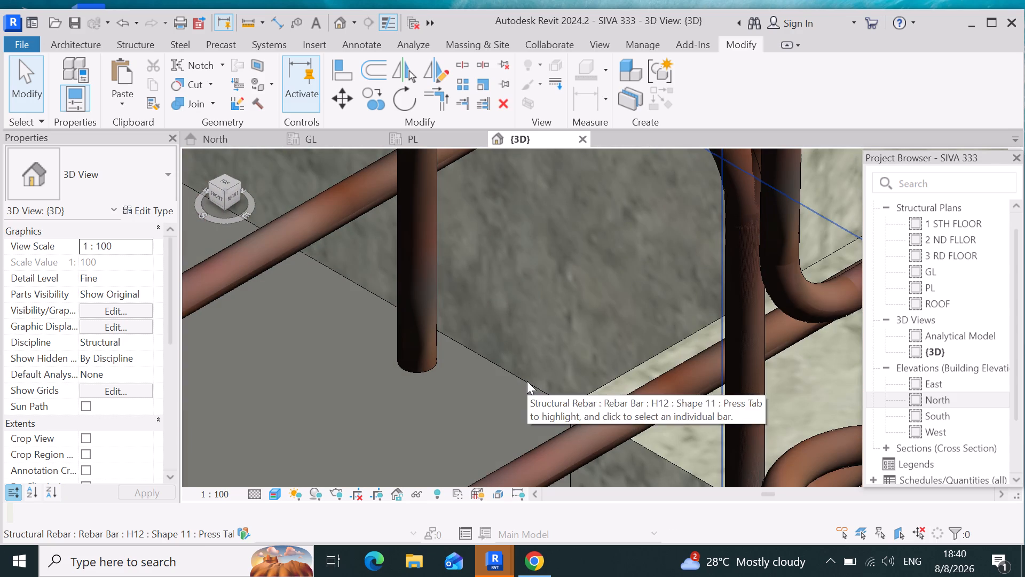
pyautogui.click(527, 380)
pyautogui.press('Escape')
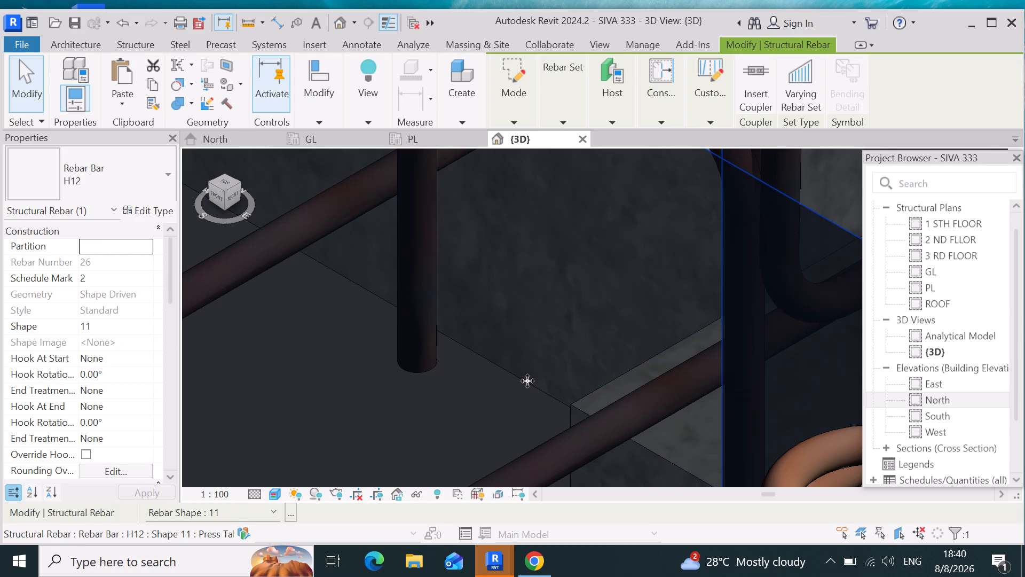
pyautogui.scroll(-19, 531, 384)
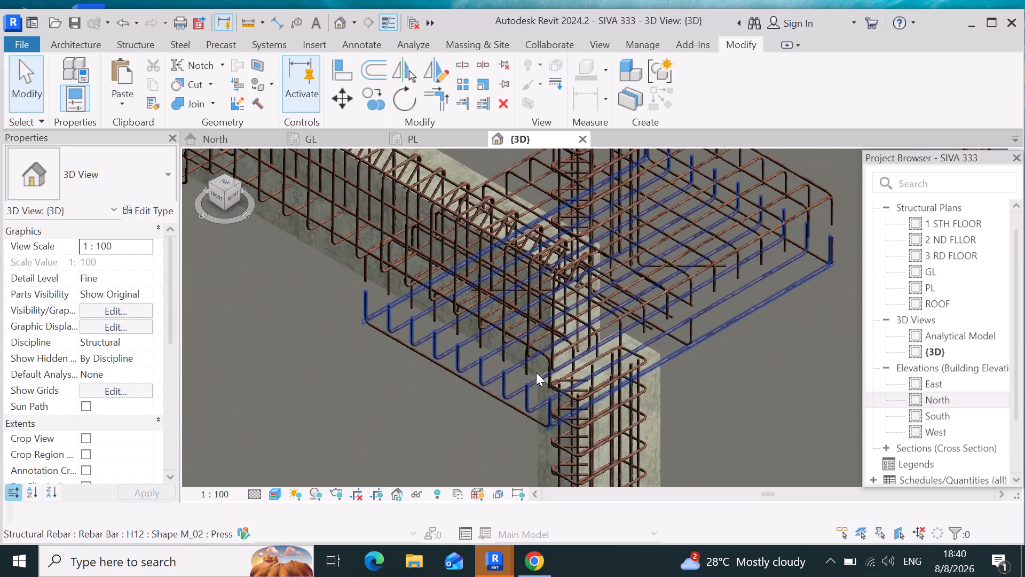
pyautogui.scroll(-6, 536, 373)
pyautogui.scroll(-5, 547, 433)
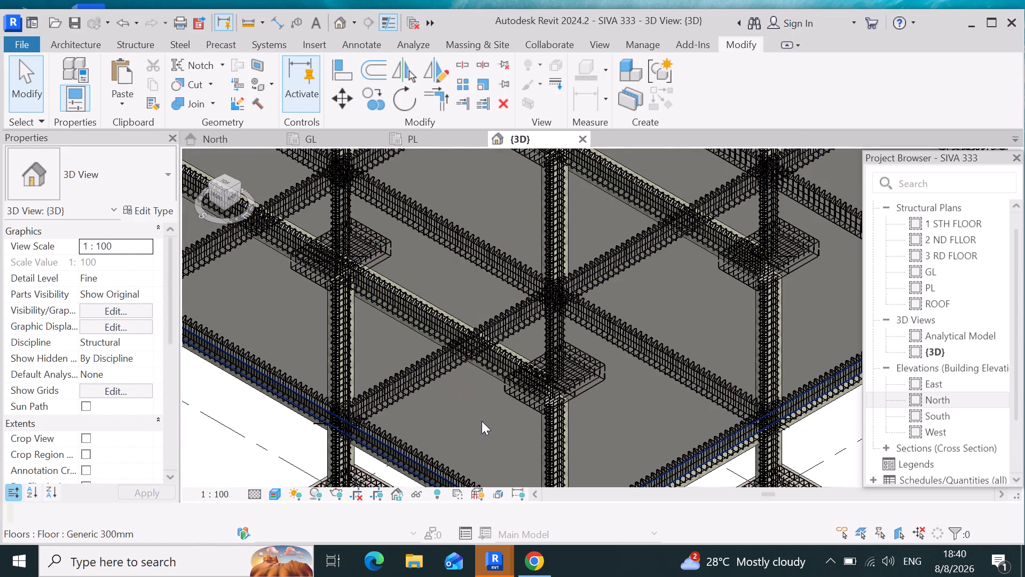
pyautogui.scroll(-4, 518, 369)
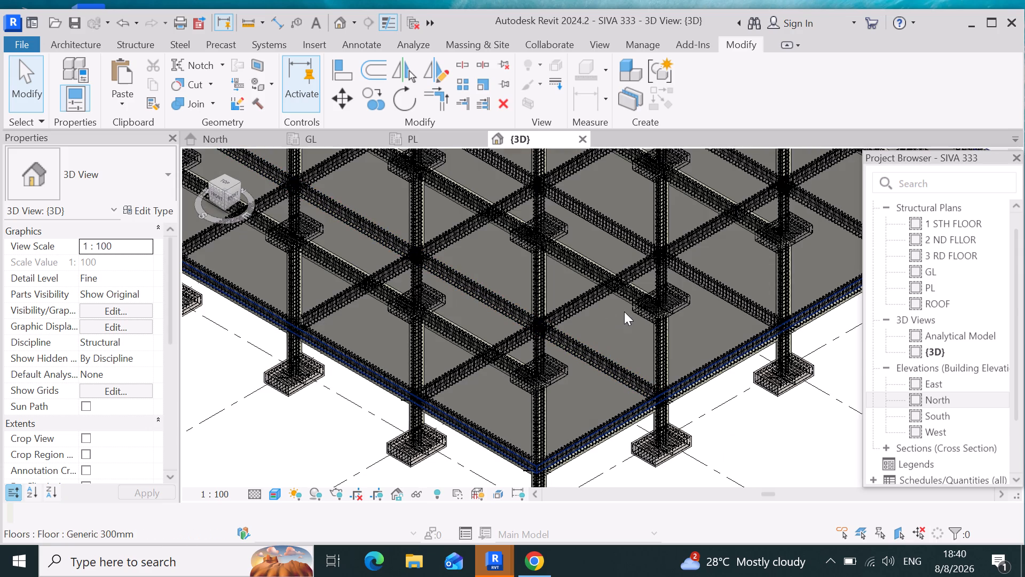
pyautogui.scroll(13, 650, 328)
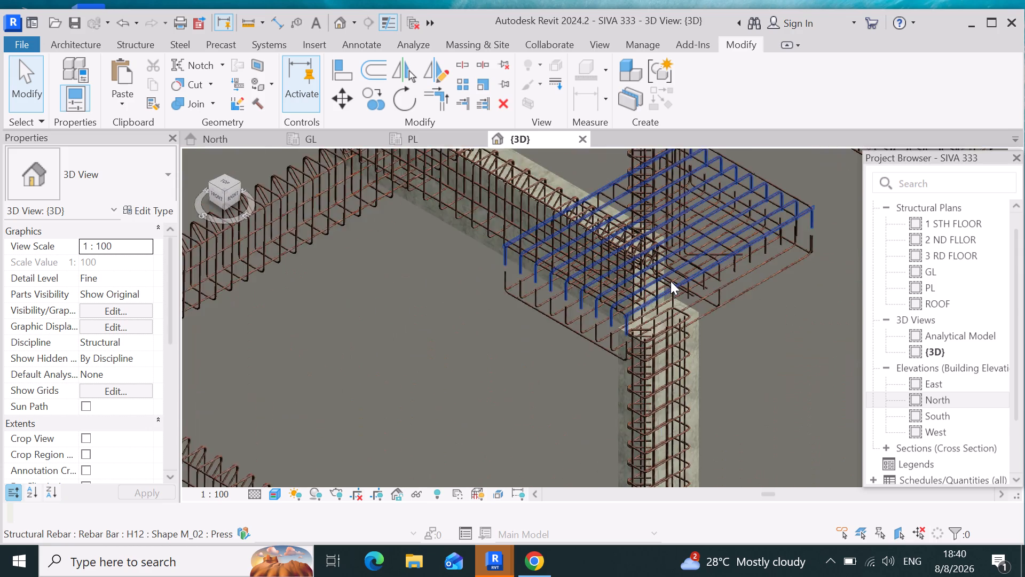
pyautogui.scroll(8, 671, 281)
pyautogui.scroll(-7, 605, 338)
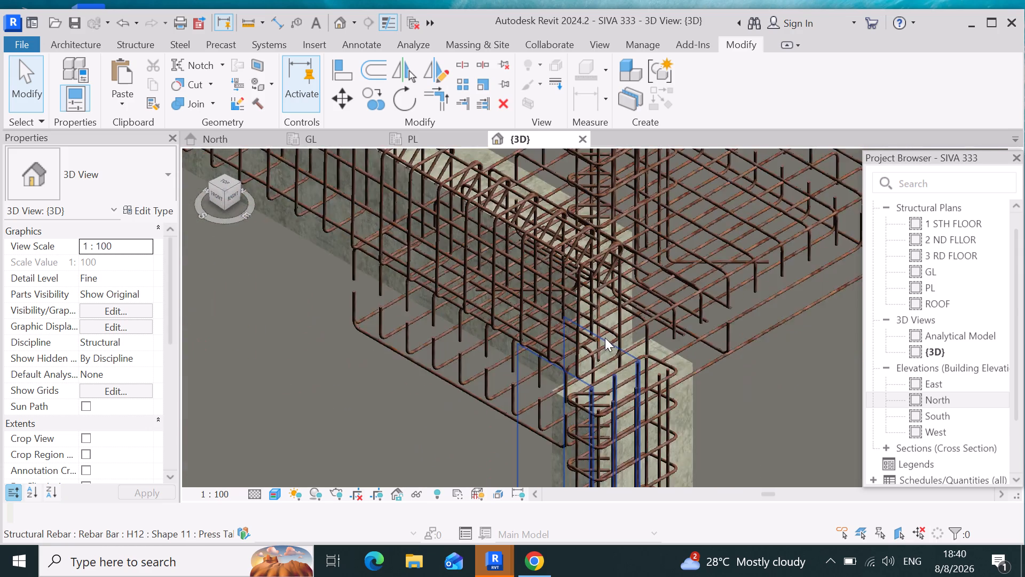
pyautogui.scroll(-20, 605, 338)
pyautogui.scroll(-8, 605, 338)
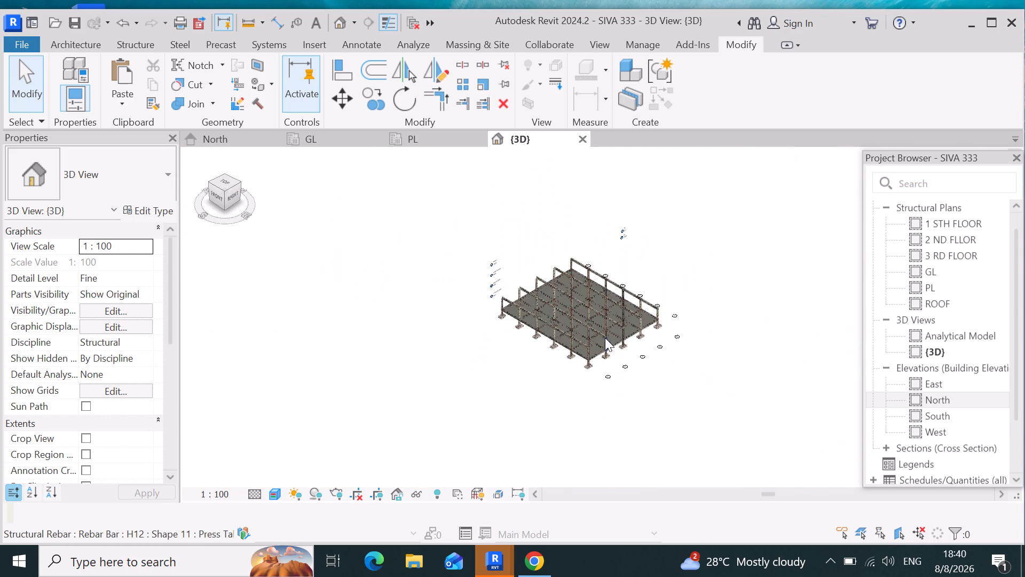
pyautogui.scroll(4, 547, 347)
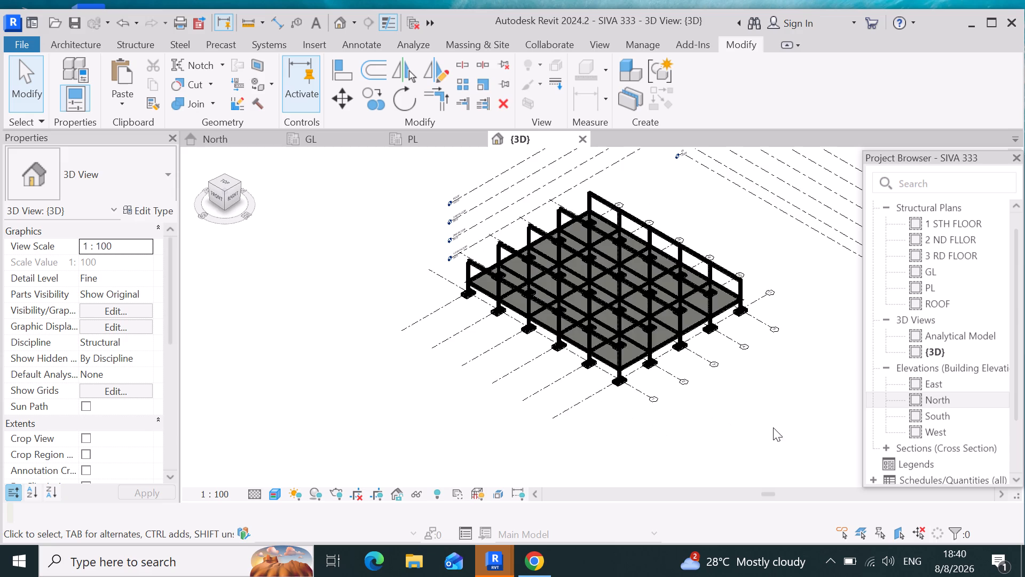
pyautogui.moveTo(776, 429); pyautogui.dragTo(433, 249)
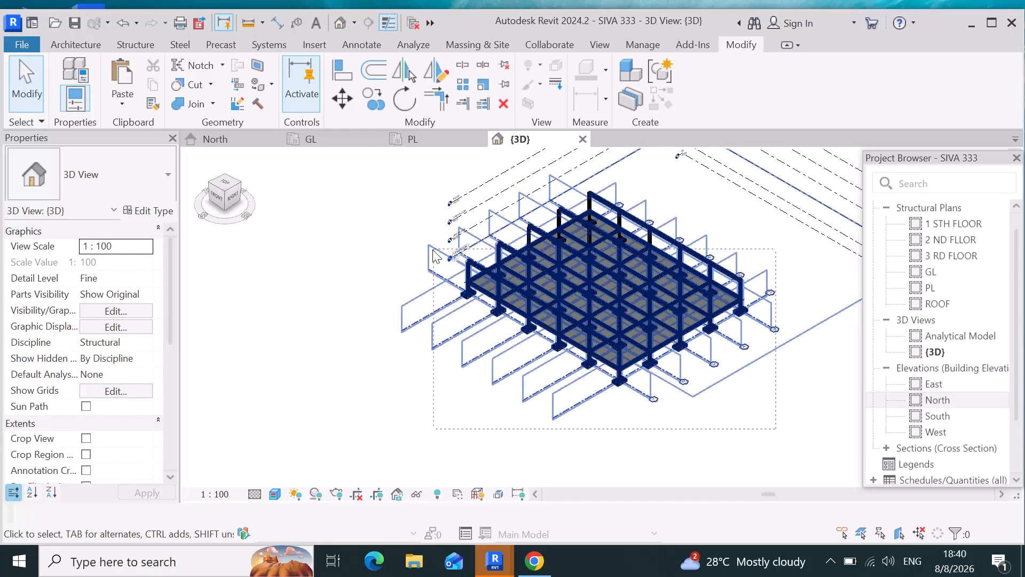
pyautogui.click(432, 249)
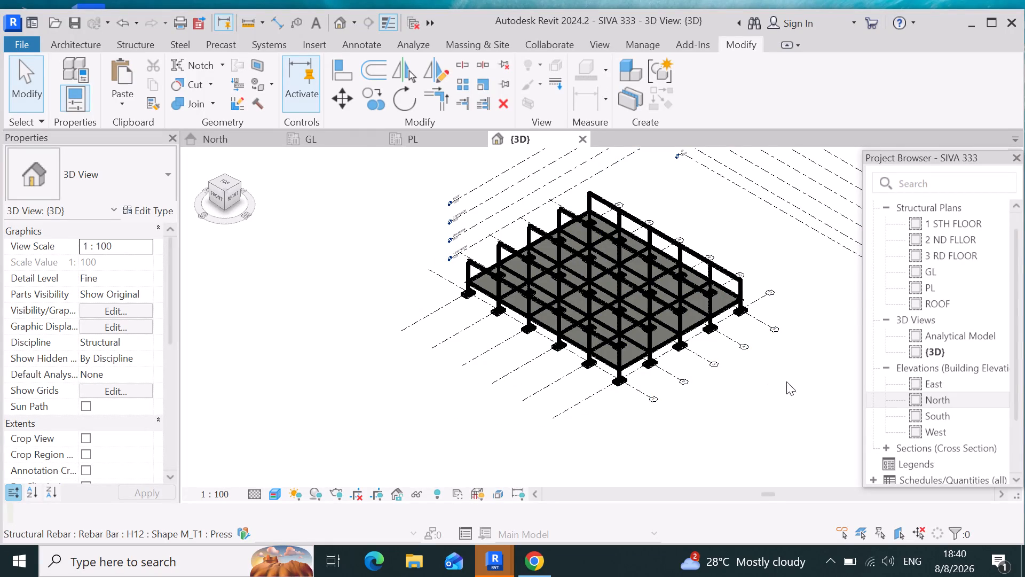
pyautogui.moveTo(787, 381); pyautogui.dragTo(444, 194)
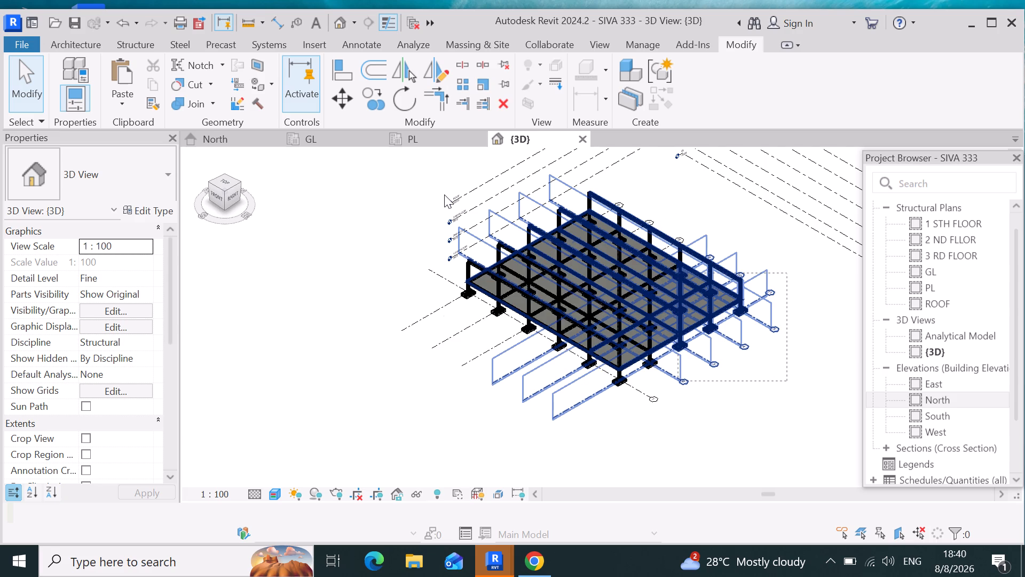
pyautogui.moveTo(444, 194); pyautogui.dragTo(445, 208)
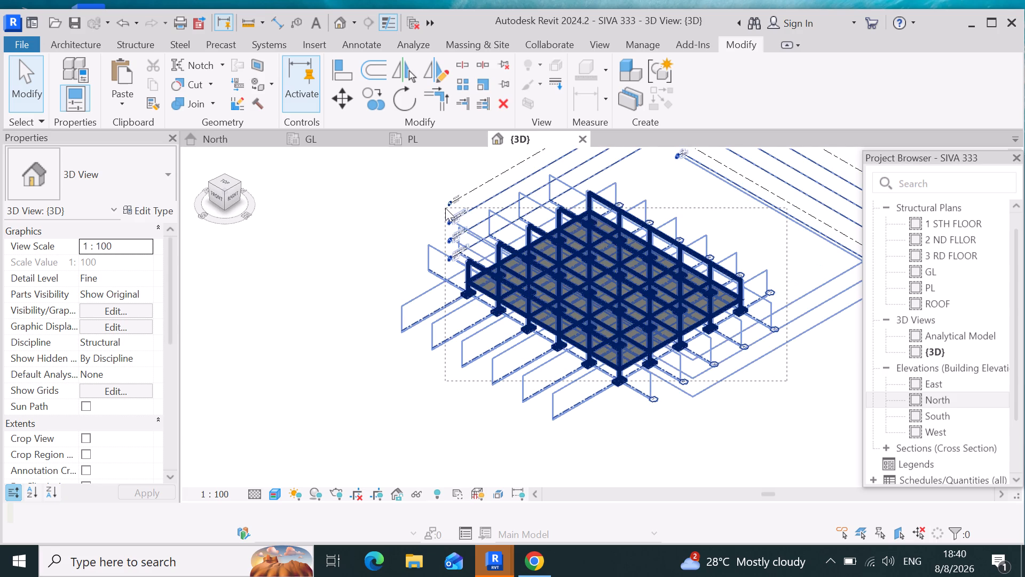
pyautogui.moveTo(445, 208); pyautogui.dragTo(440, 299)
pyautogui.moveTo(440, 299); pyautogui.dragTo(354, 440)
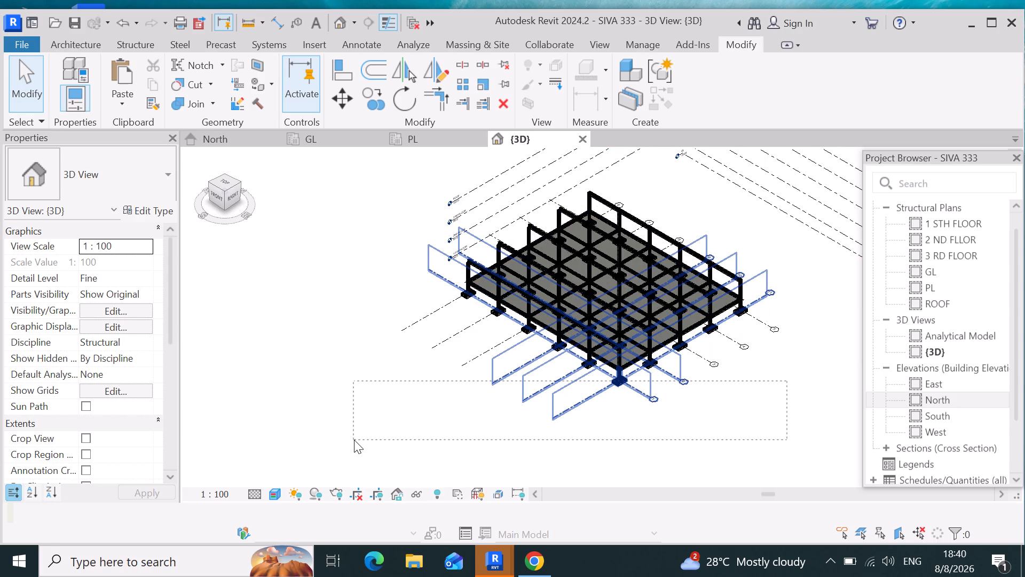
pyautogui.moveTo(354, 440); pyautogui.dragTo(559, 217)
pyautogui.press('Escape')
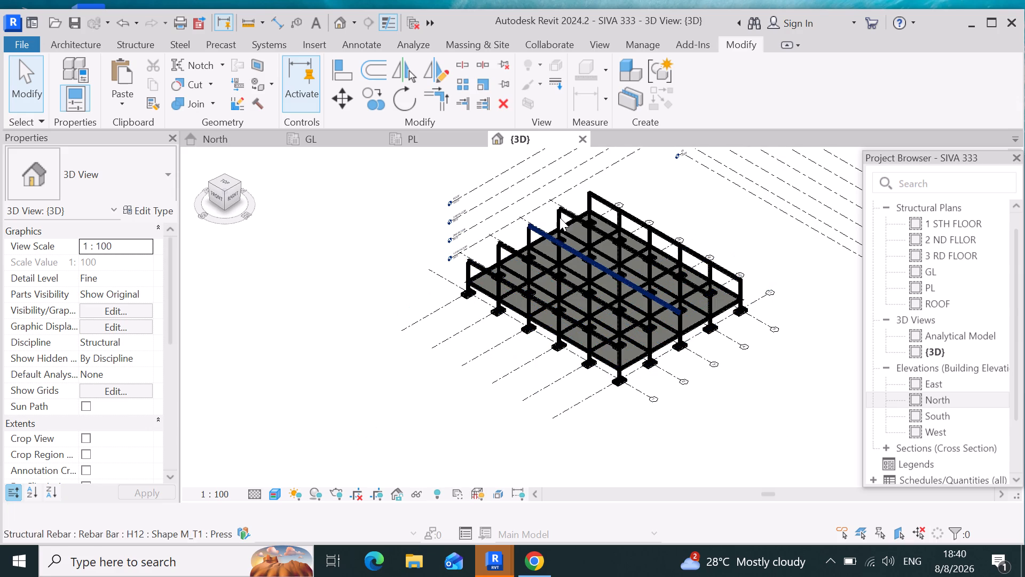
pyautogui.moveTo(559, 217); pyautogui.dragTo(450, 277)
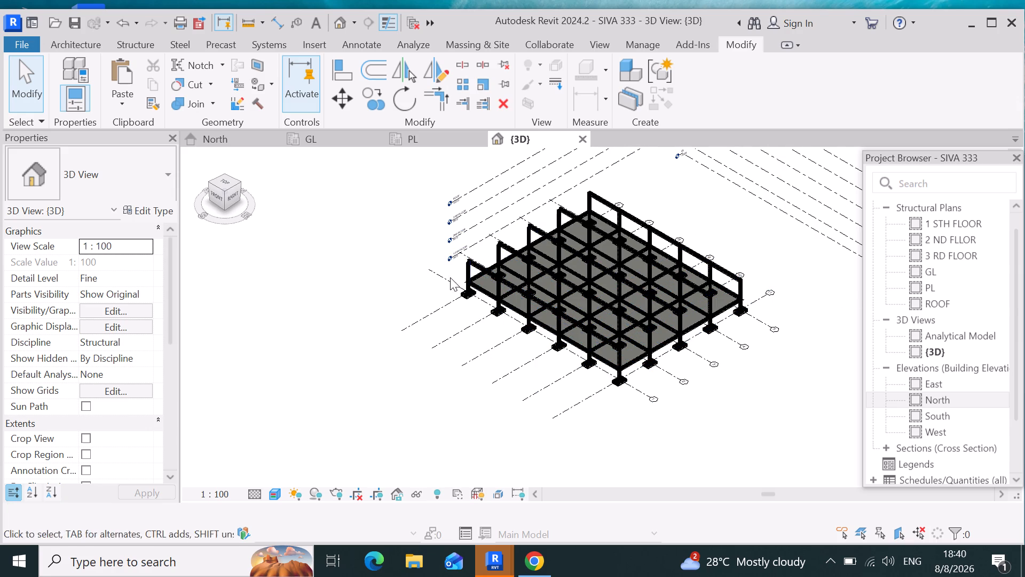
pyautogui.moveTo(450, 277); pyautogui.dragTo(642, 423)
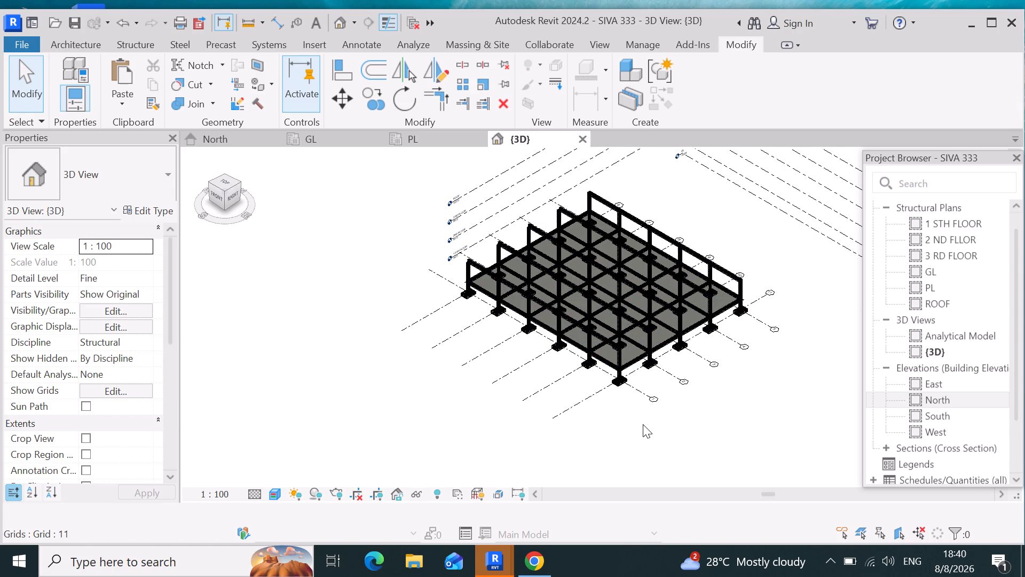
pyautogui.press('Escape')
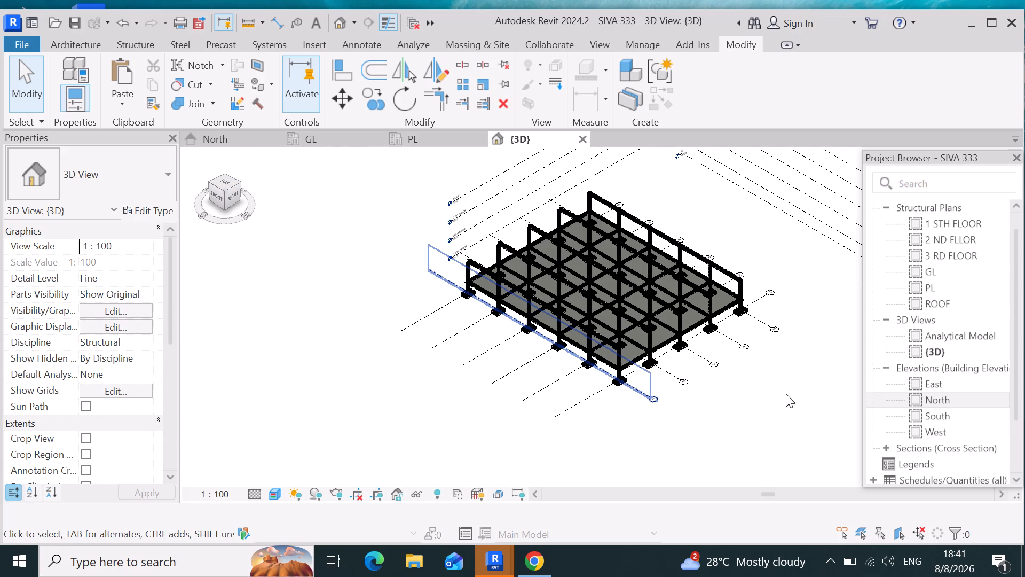
# Select across the whole building frame and filter the selection to Structural Framing (Primary) only.
pyautogui.moveTo(790, 399); pyautogui.dragTo(602, 220)
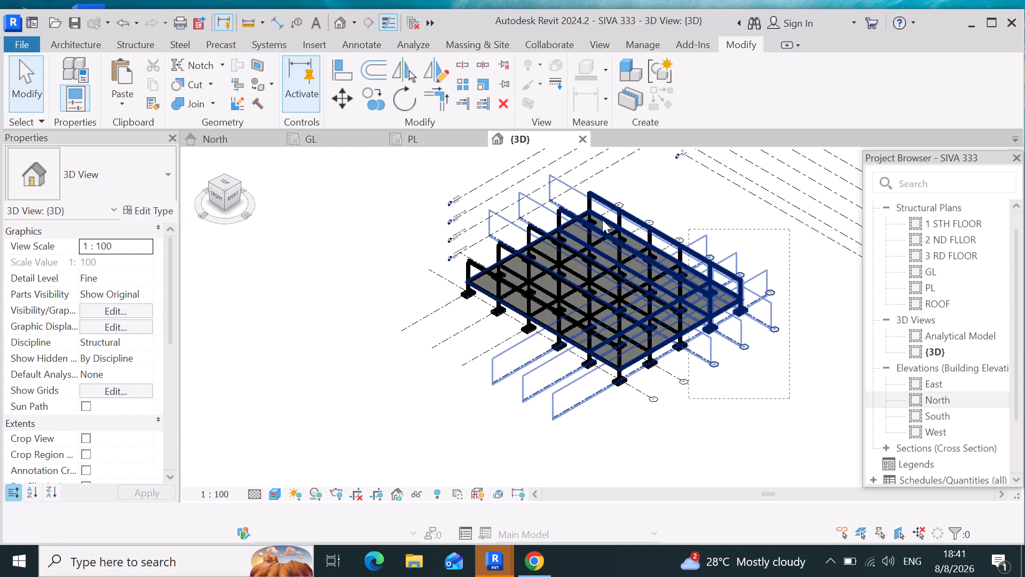
pyautogui.moveTo(602, 220); pyautogui.dragTo(324, 227)
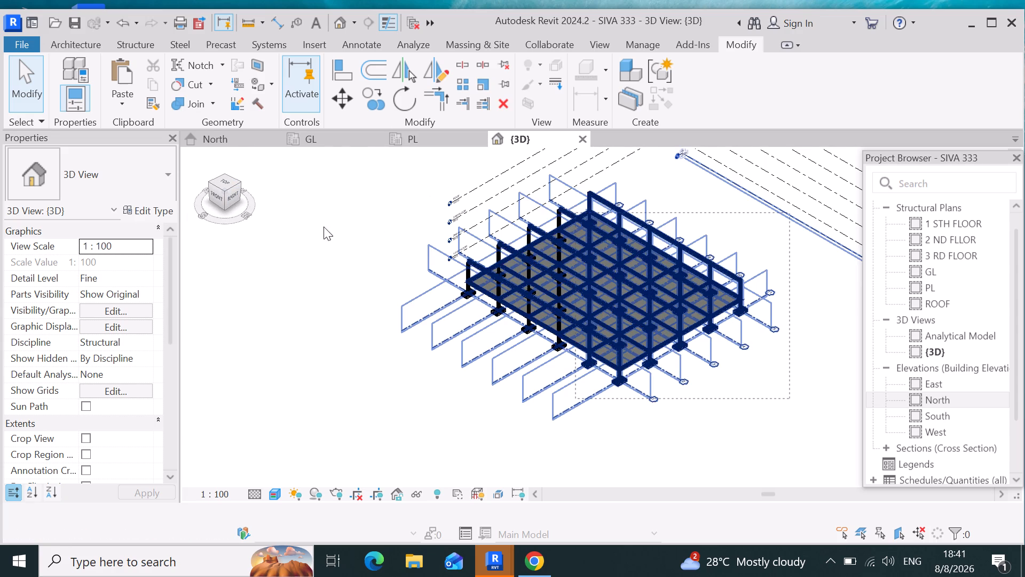
pyautogui.moveTo(324, 227); pyautogui.dragTo(269, 272)
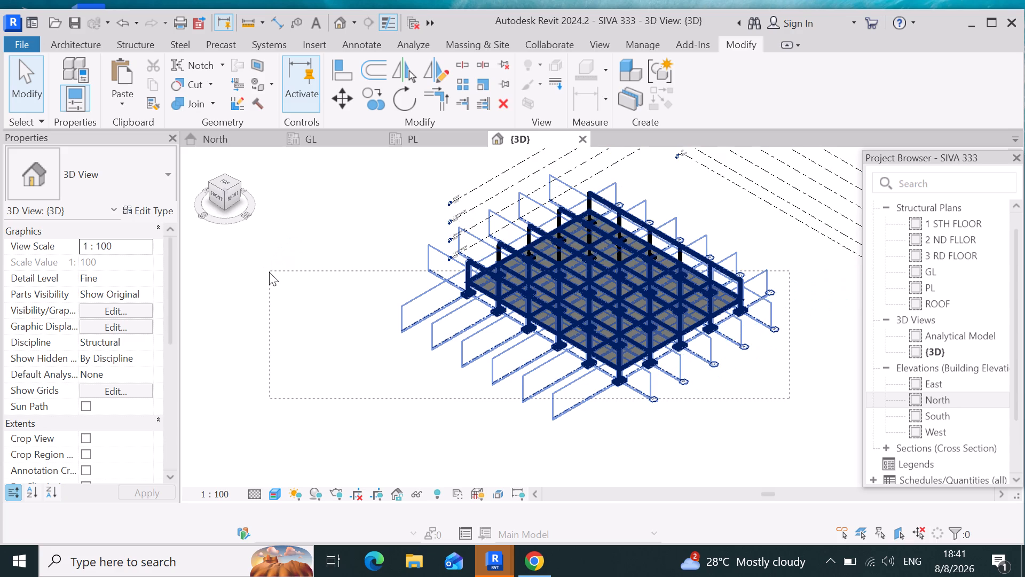
pyautogui.moveTo(269, 272); pyautogui.dragTo(270, 271)
pyautogui.moveTo(270, 271); pyautogui.dragTo(270, 271)
pyautogui.moveTo(270, 271); pyautogui.dragTo(270, 271)
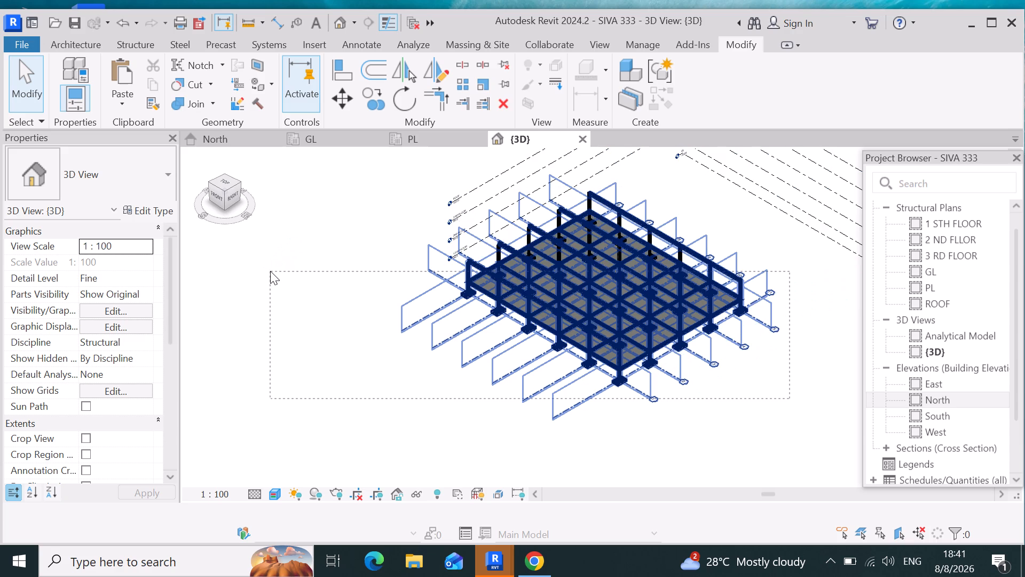
pyautogui.moveTo(270, 271); pyautogui.dragTo(274, 241)
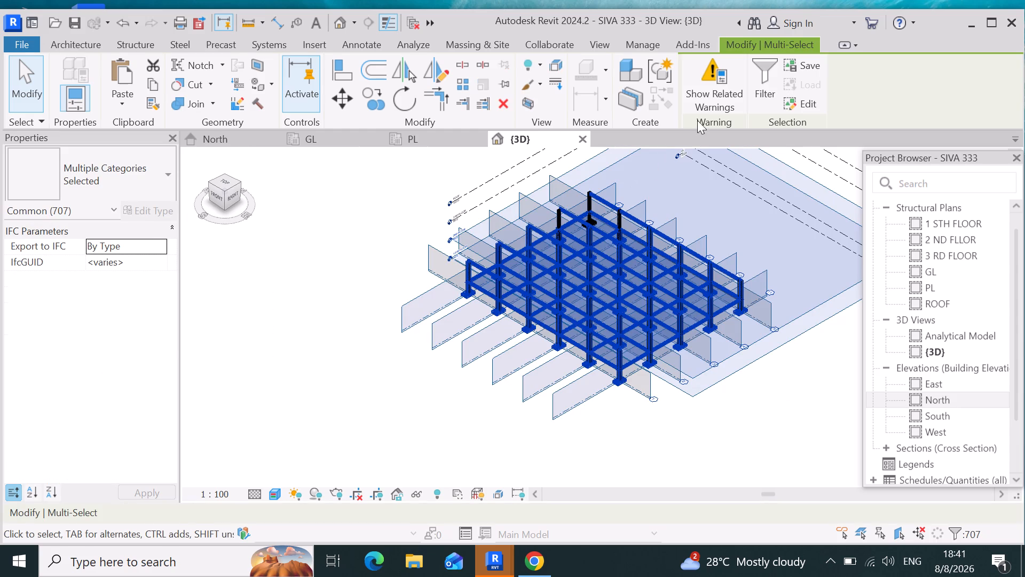
pyautogui.click(768, 59)
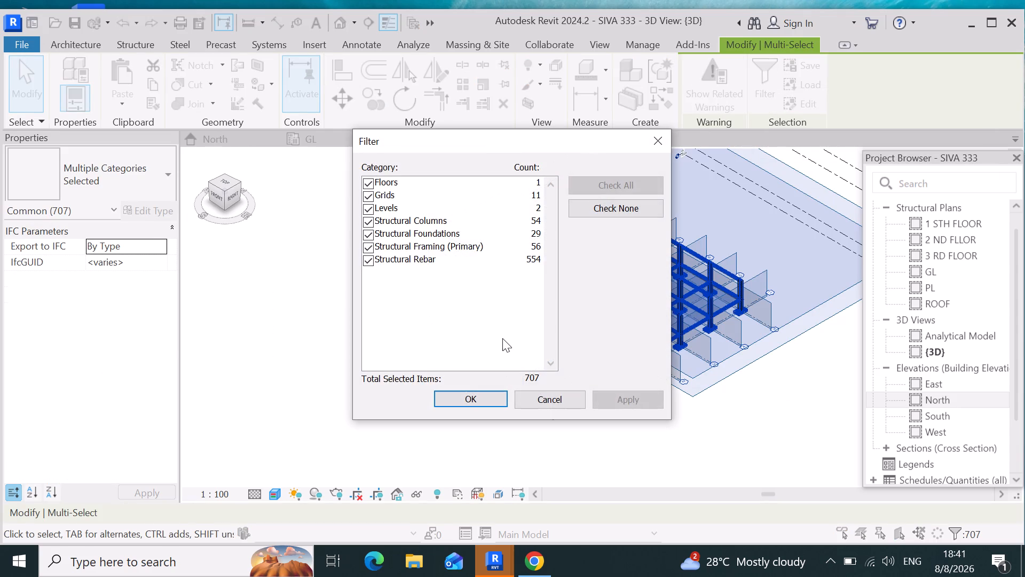
pyautogui.click(595, 208)
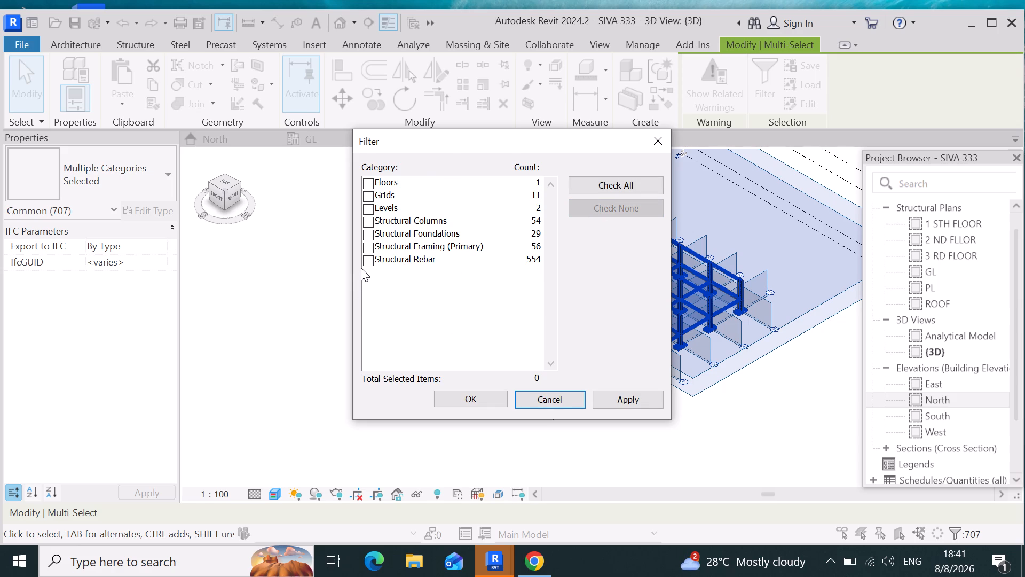
pyautogui.click(369, 248)
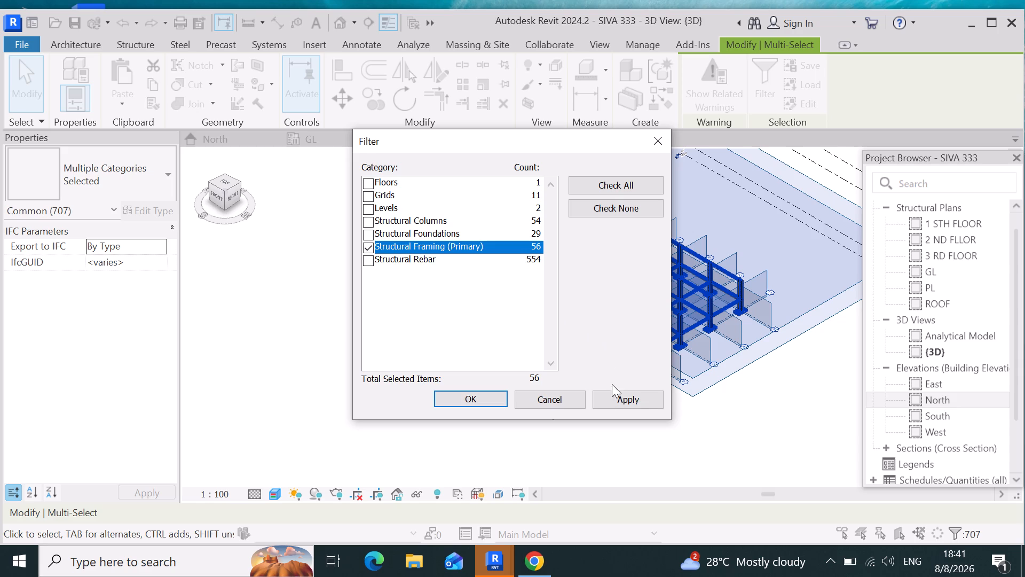
pyautogui.click(625, 404)
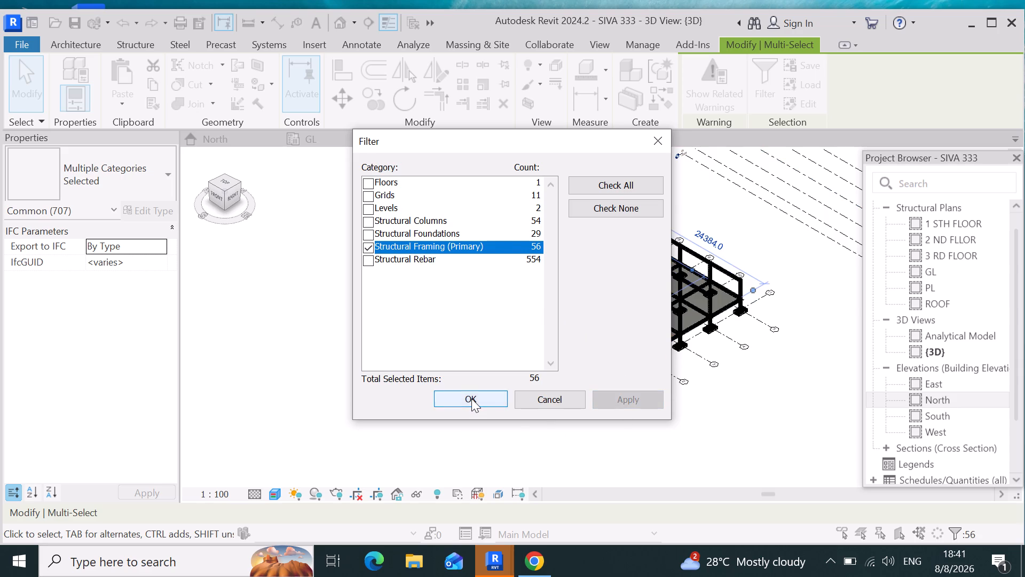
pyautogui.click(471, 399)
# Try to nudge all the selected 300 x 600mm framing beams three increments to the right in the 3D view.
pyautogui.scroll(4, 467, 287)
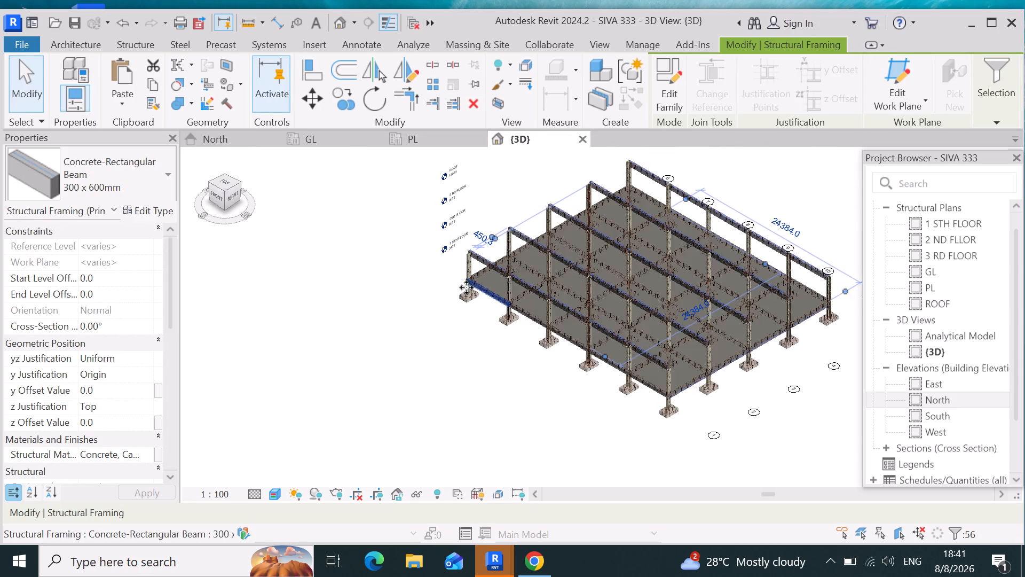
pyautogui.scroll(11, 764, 398)
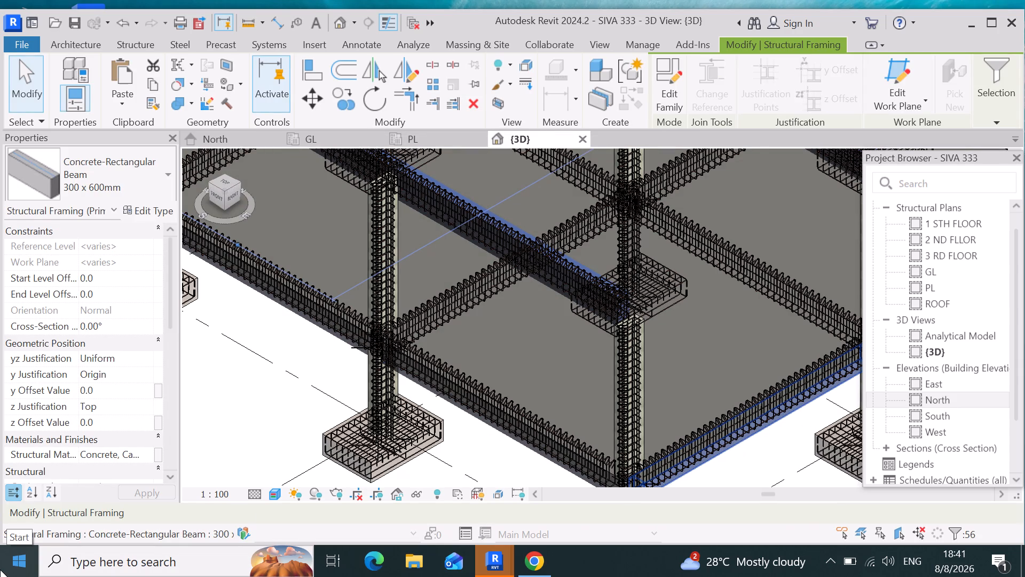
pyautogui.press('Right')
pyautogui.press('Right')
pyautogui.press('Right')
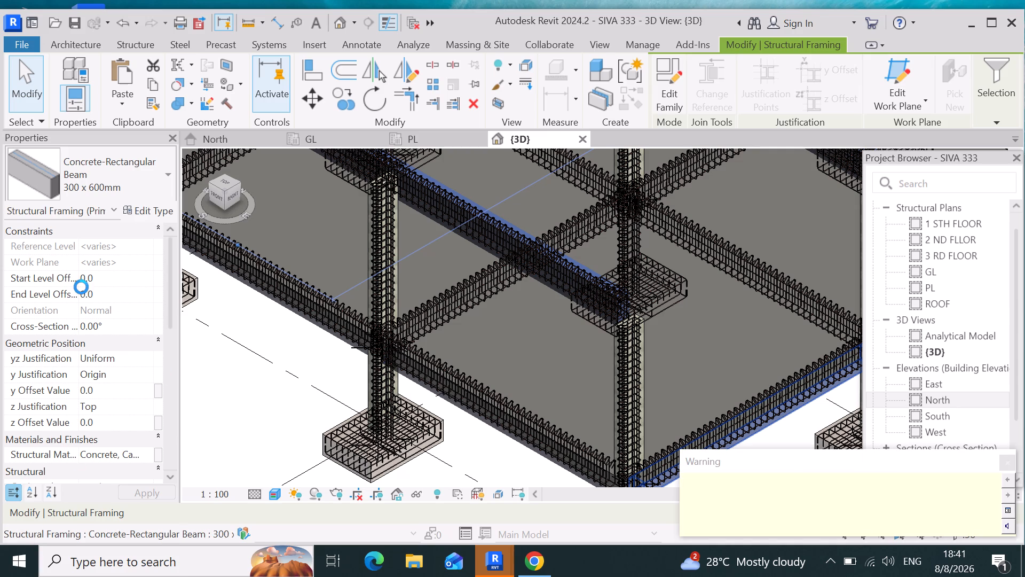
# Examine how the nudged 300 x 600mm beam end and its reinforcement sit at the near corner column, and compare the surrounding frame.
pyautogui.scroll(12, 618, 282)
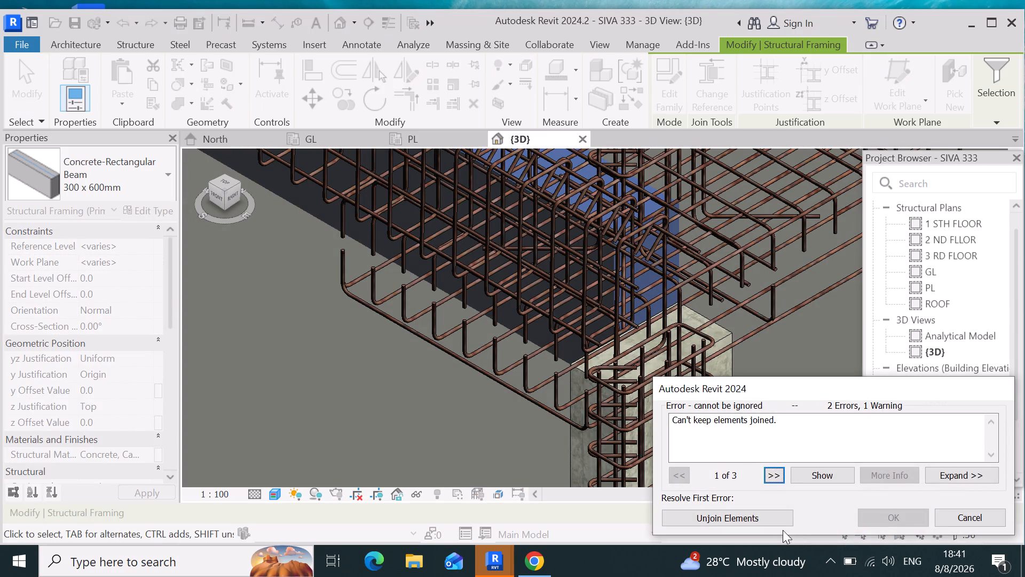
pyautogui.scroll(4, 736, 454)
pyautogui.scroll(1, 651, 300)
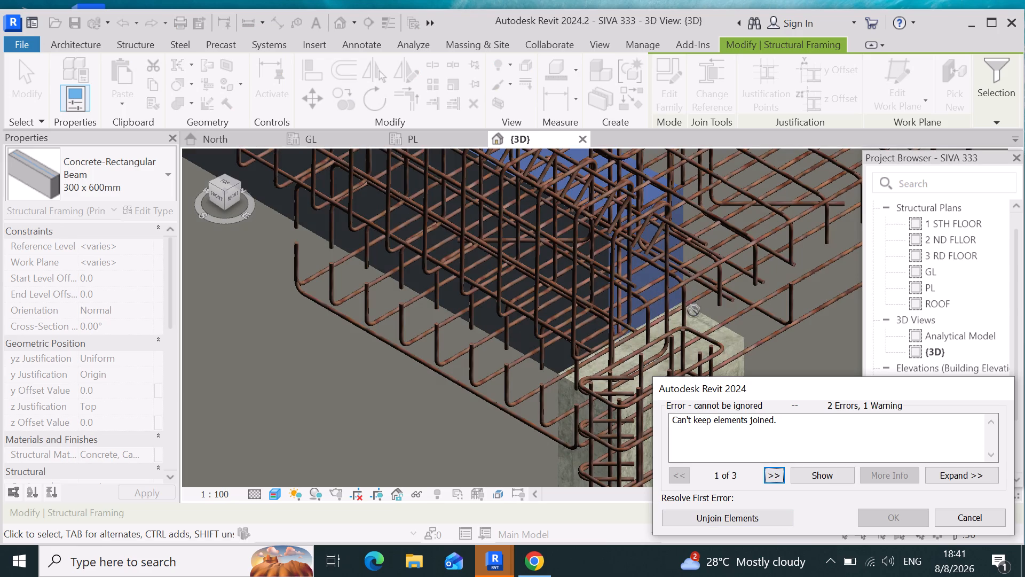
pyautogui.scroll(-20, 699, 272)
pyautogui.scroll(-4, 699, 272)
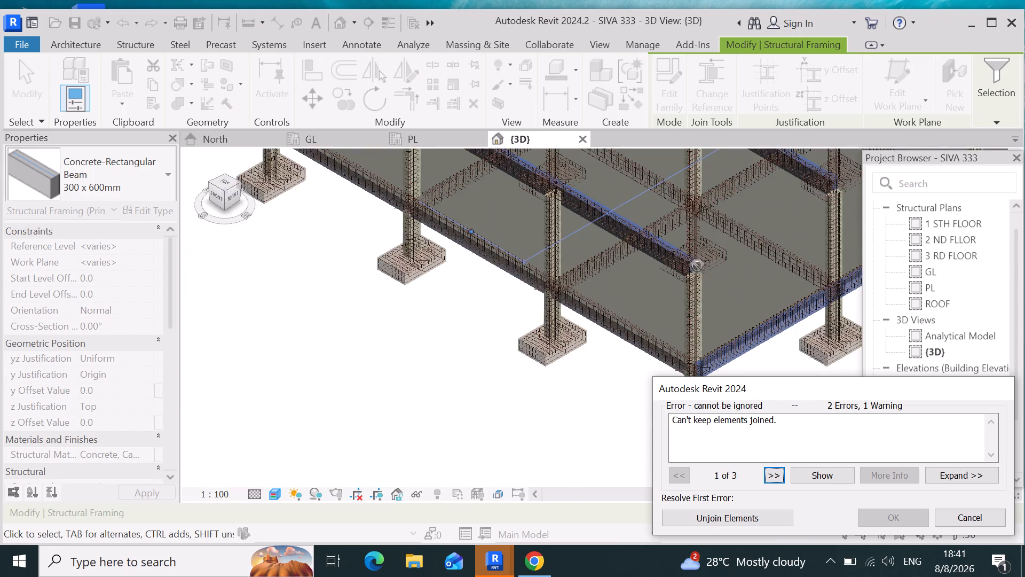
pyautogui.scroll(-6, 697, 266)
pyautogui.scroll(4, 673, 190)
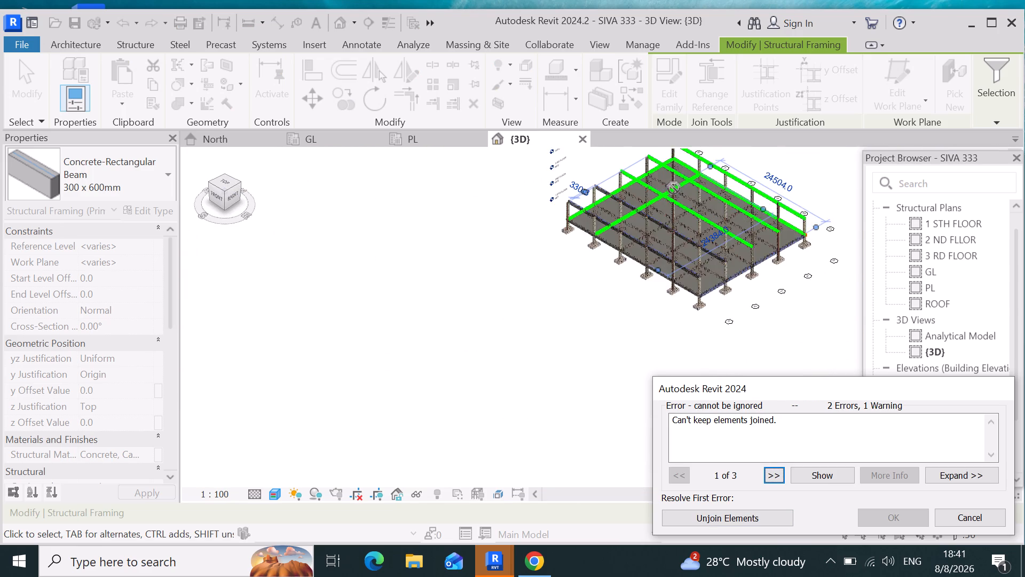
pyautogui.scroll(-1, 656, 262)
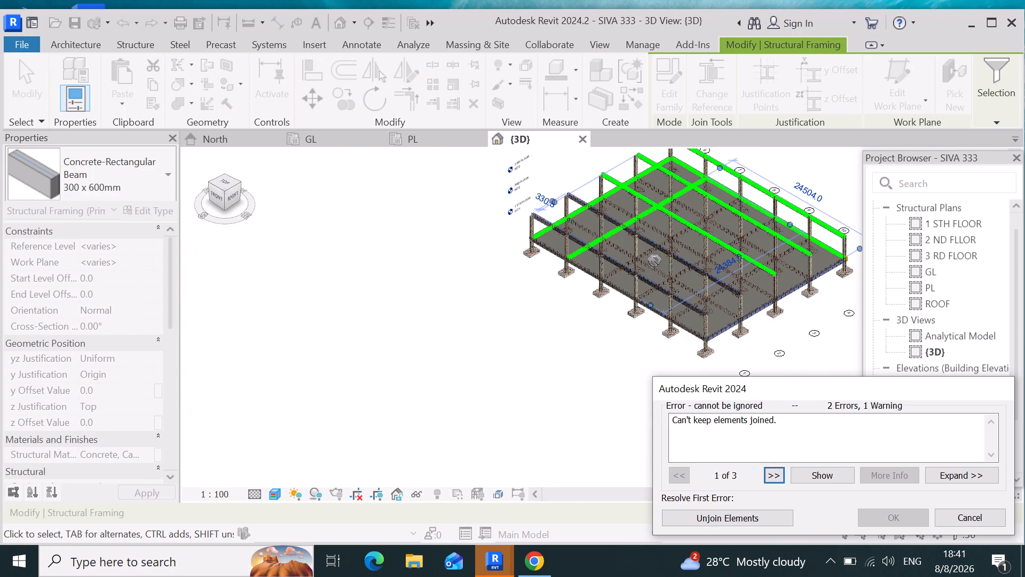
pyautogui.scroll(3, 593, 200)
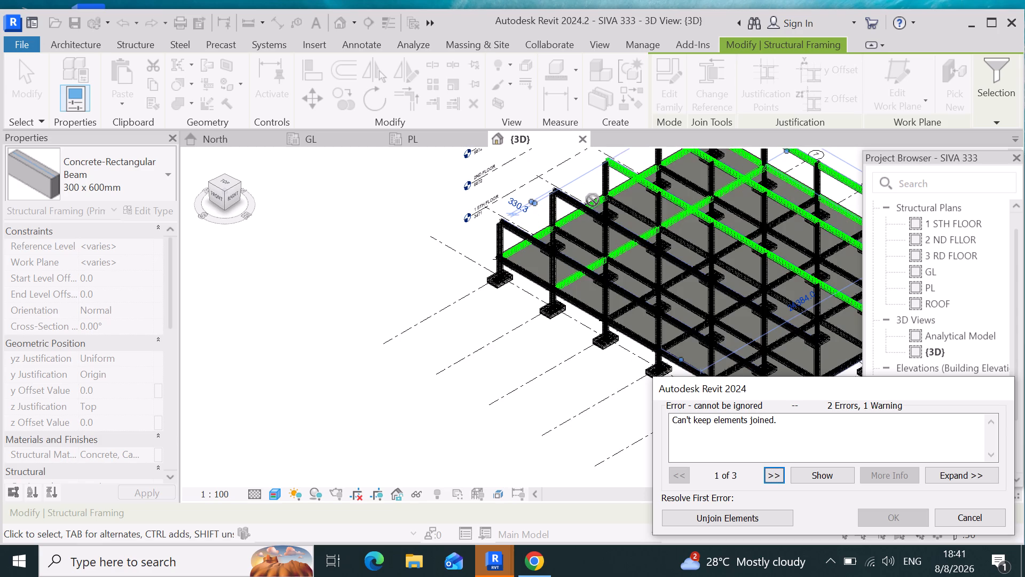
pyautogui.scroll(8, 555, 294)
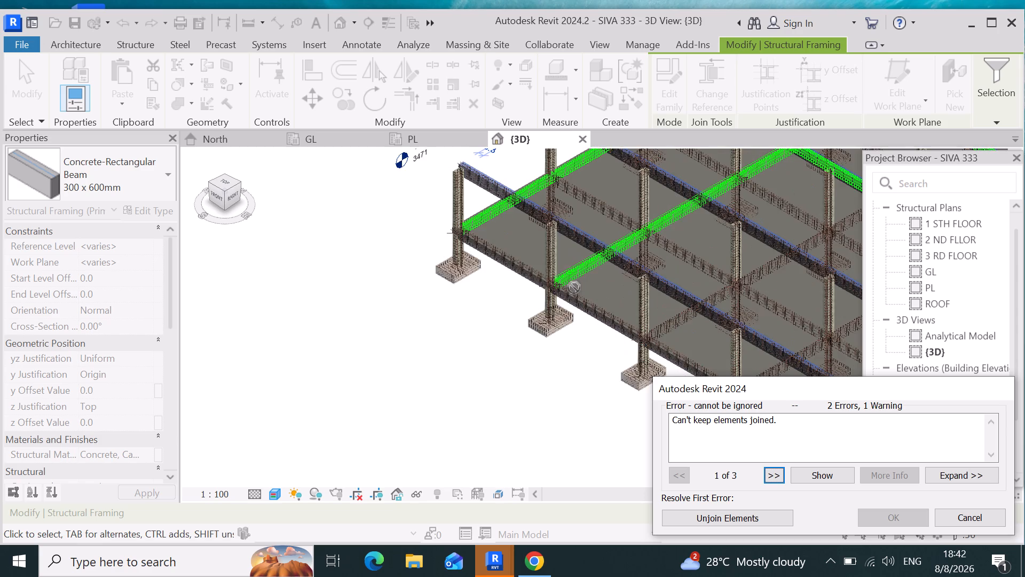
pyautogui.scroll(4, 573, 287)
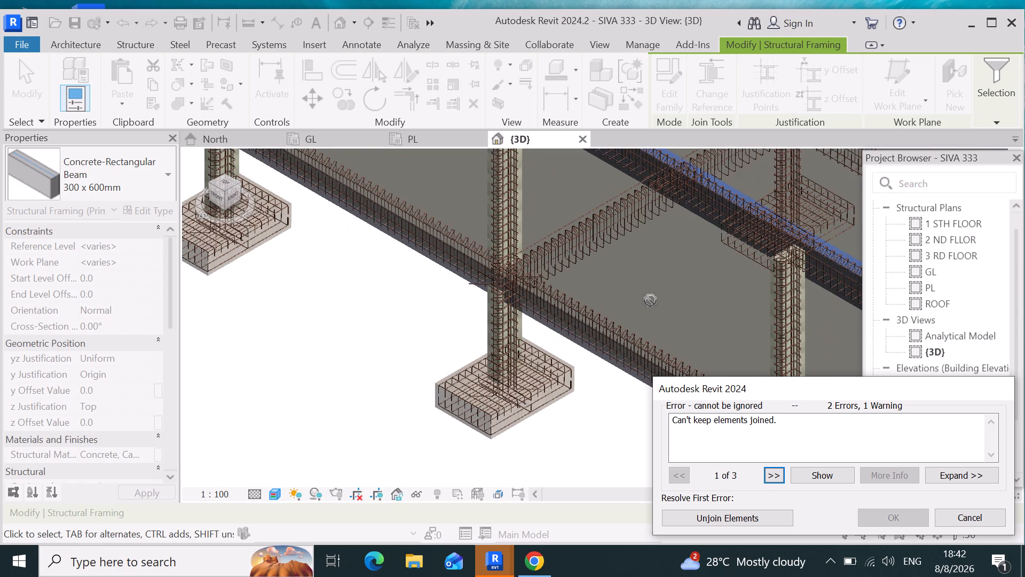
pyautogui.click(650, 300)
# Inspect the opposite end of the nudged first-floor outer-row beam against its corner column head and reinforcement.
pyautogui.scroll(-5, 647, 306)
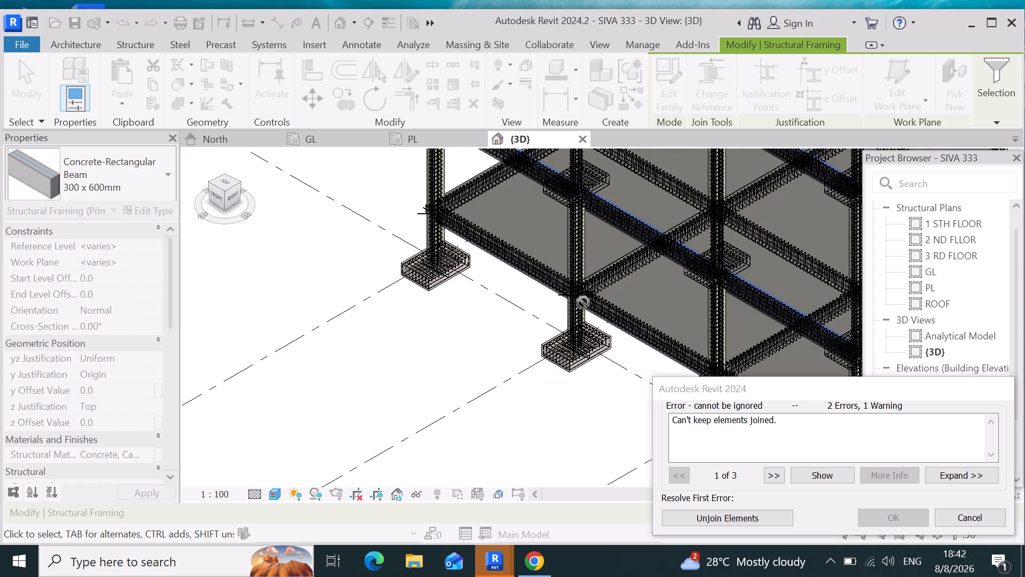
pyautogui.scroll(-4, 582, 297)
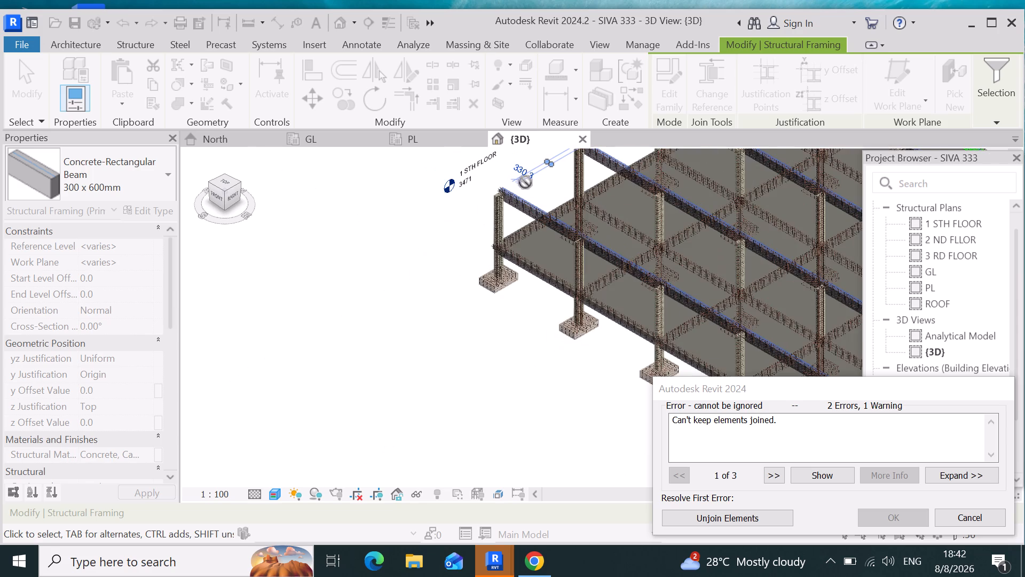
pyautogui.scroll(10, 536, 190)
pyautogui.scroll(8, 423, 188)
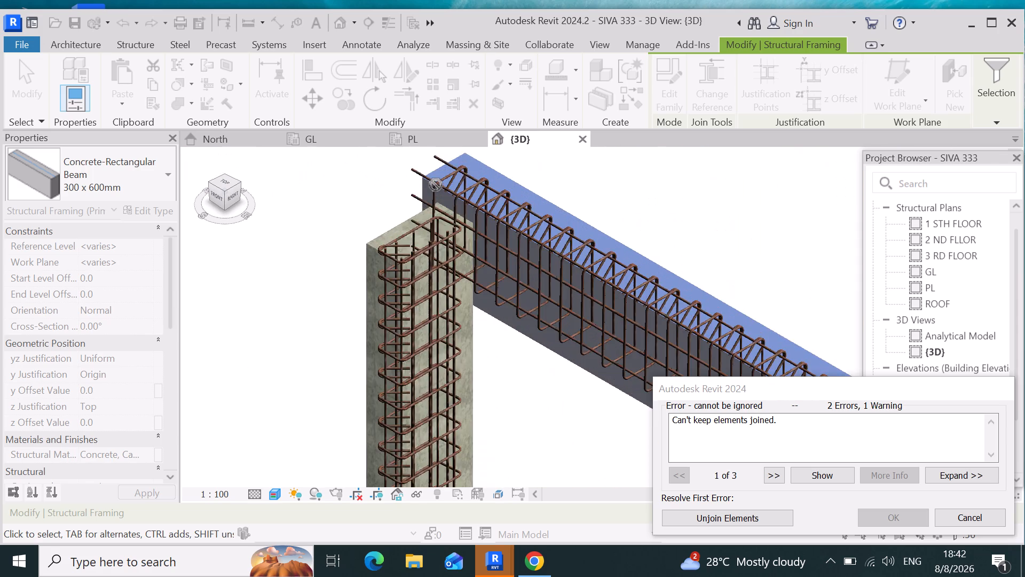
pyautogui.scroll(7, 436, 185)
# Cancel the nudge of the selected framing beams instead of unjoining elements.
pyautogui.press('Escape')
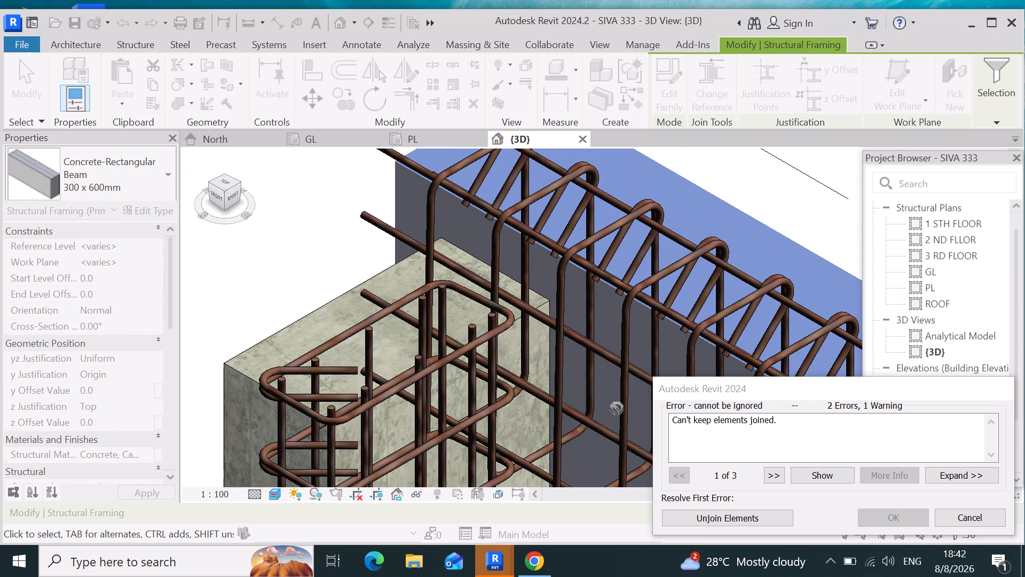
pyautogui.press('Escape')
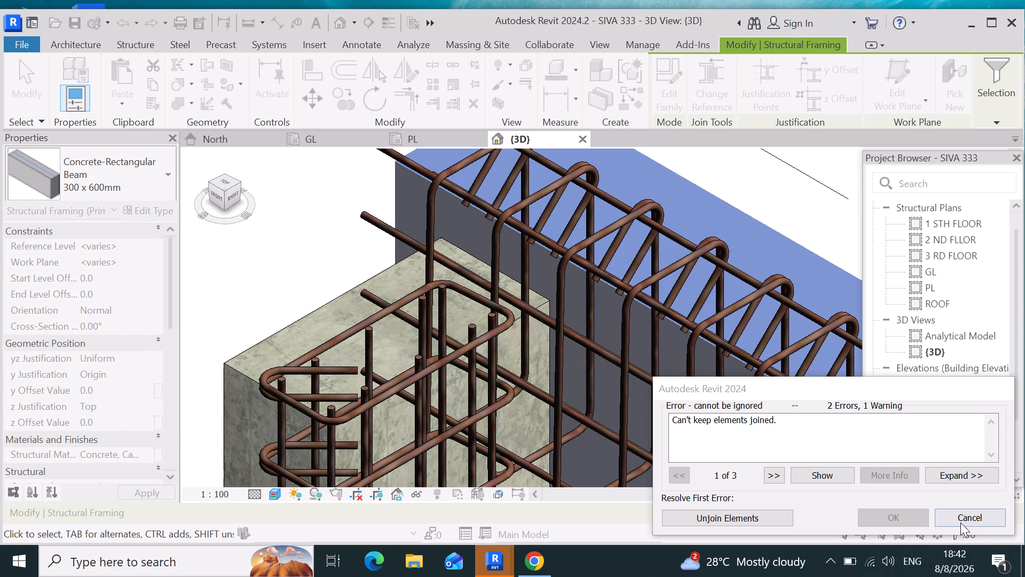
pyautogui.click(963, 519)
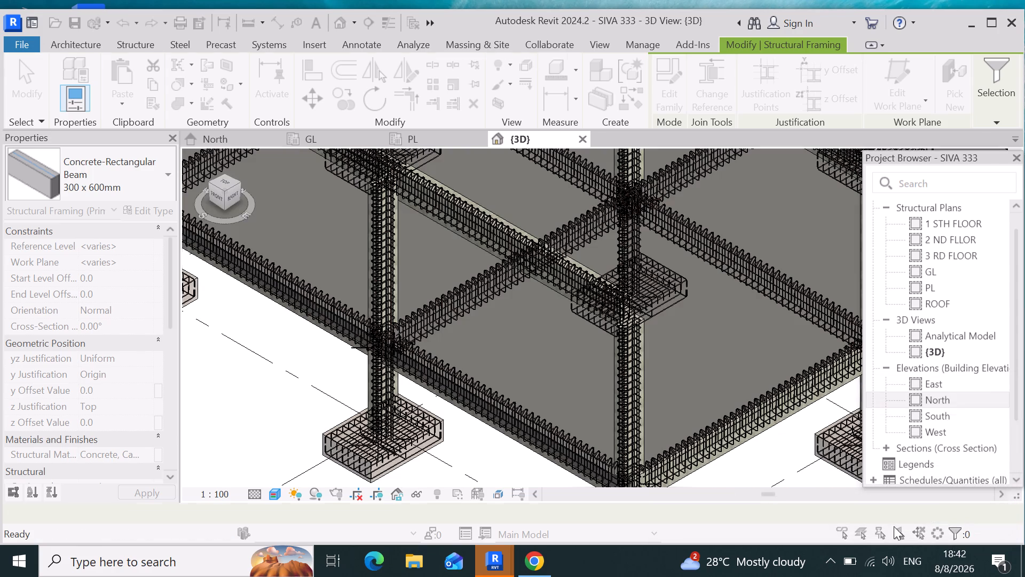
# Review the whole building frame and the first-floor beams and column reinforcement in the rear rows.
pyautogui.scroll(-5, 659, 402)
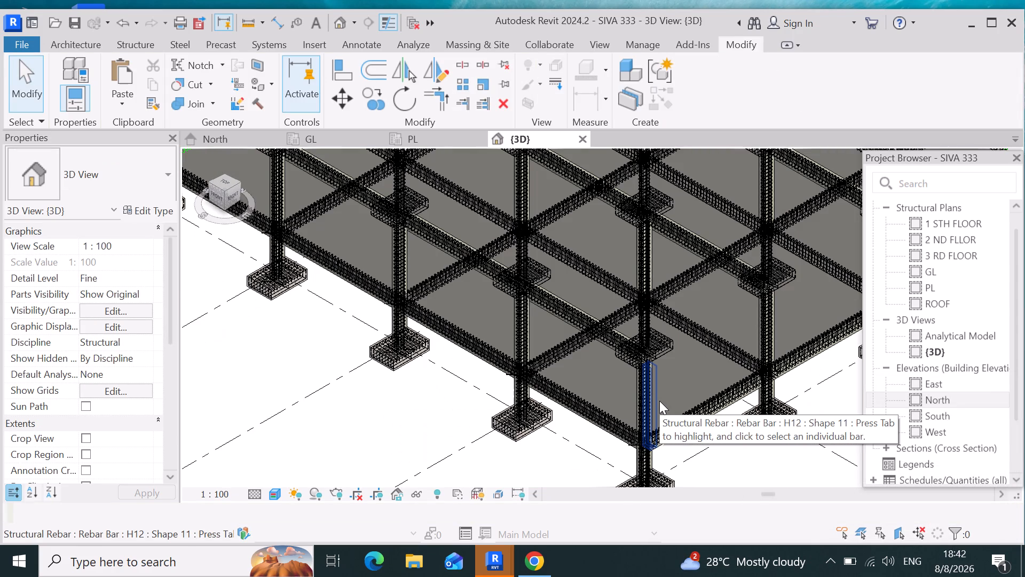
pyautogui.scroll(-5, 638, 401)
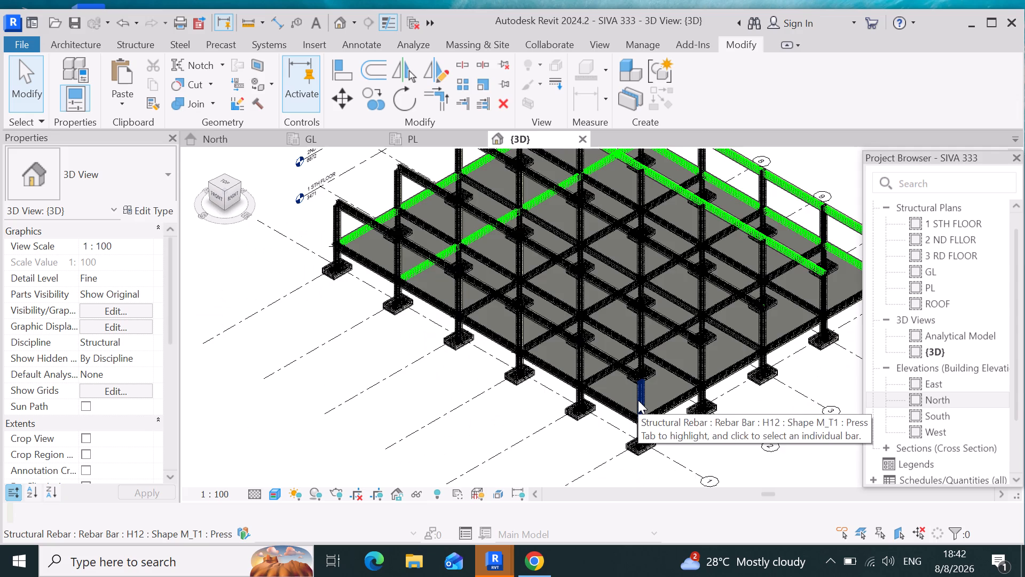
pyautogui.scroll(-5, 638, 401)
pyautogui.press('Escape')
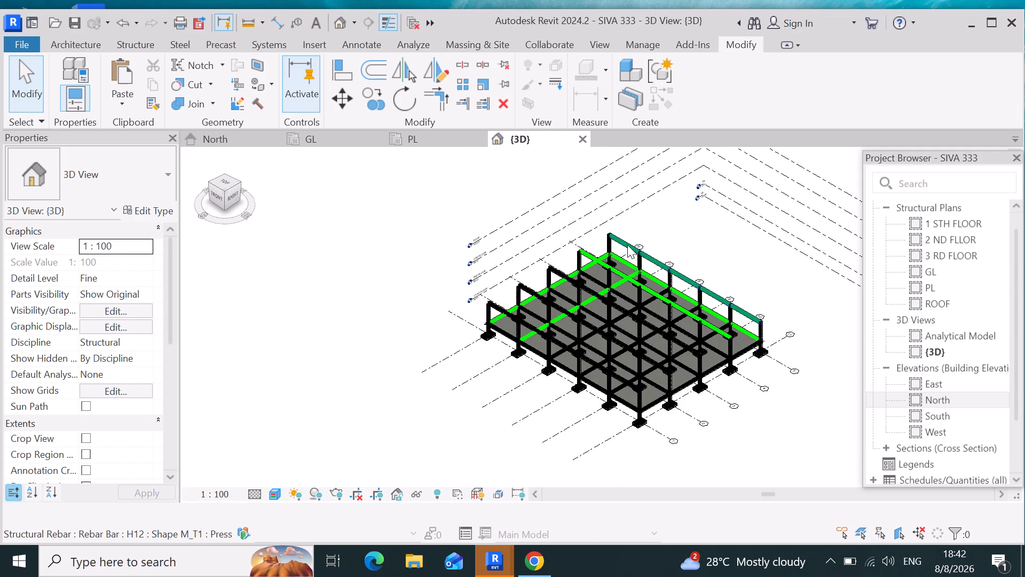
pyautogui.scroll(4, 627, 245)
pyautogui.scroll(4, 629, 333)
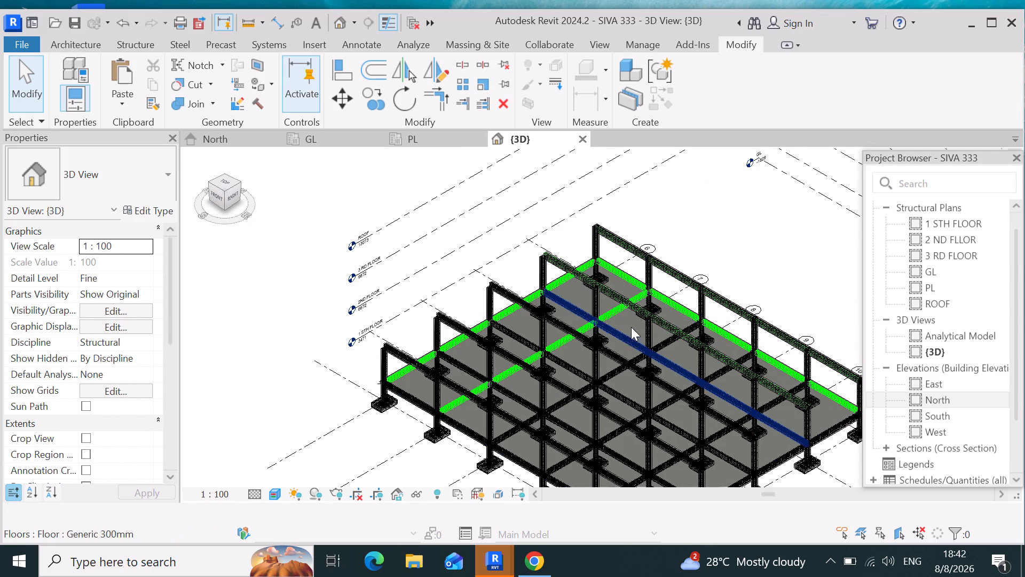
pyautogui.scroll(16, 631, 327)
pyautogui.scroll(-5, 644, 276)
pyautogui.scroll(-20, 643, 276)
pyautogui.scroll(-4, 643, 276)
pyautogui.scroll(3, 632, 271)
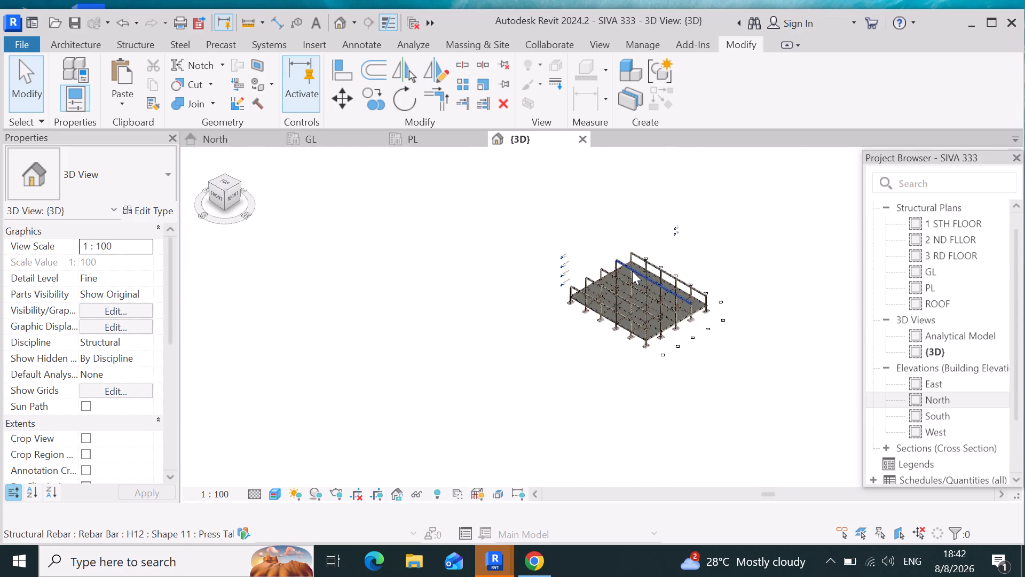
pyautogui.scroll(19, 632, 271)
pyautogui.scroll(-5, 629, 260)
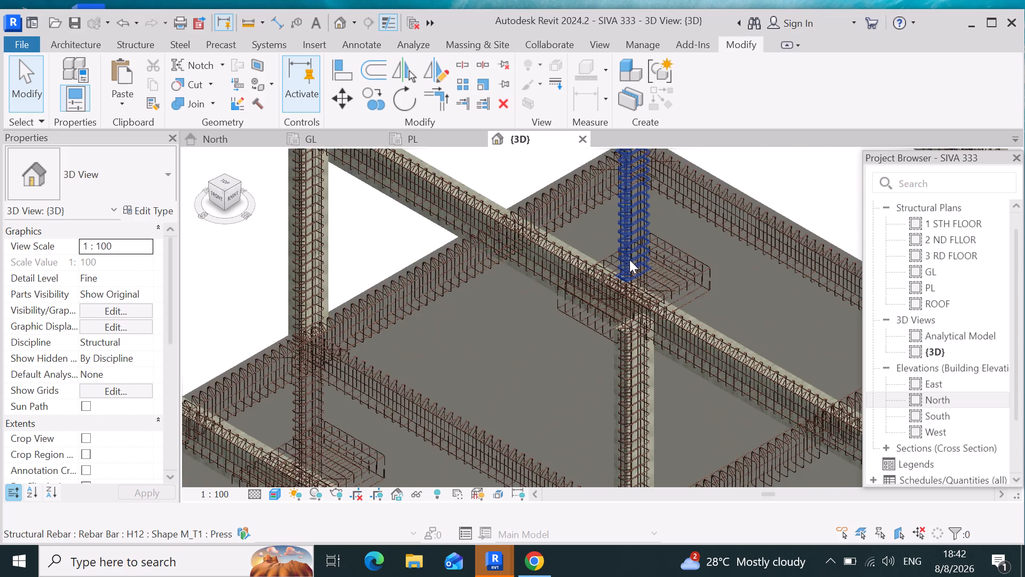
pyautogui.scroll(-14, 629, 260)
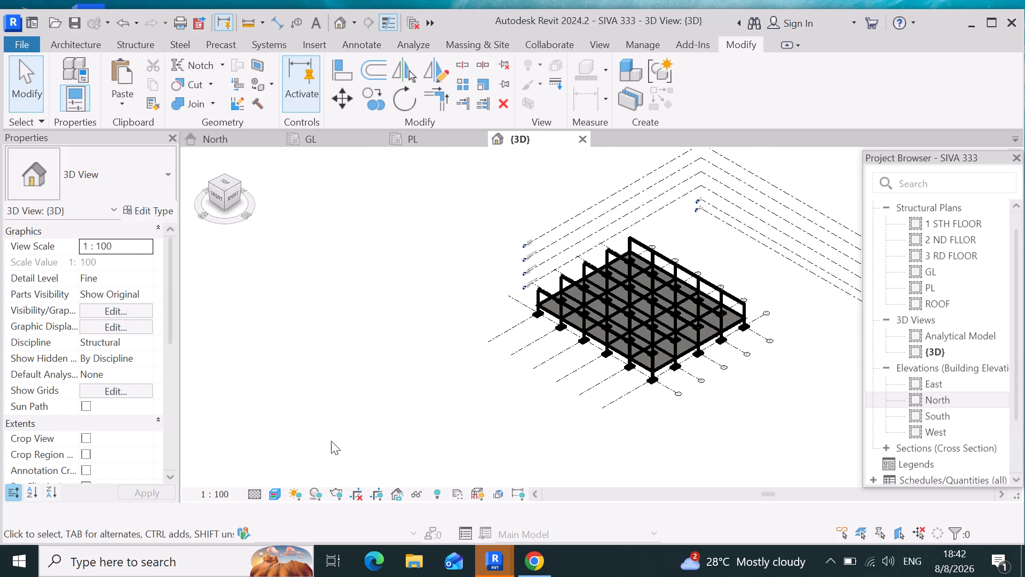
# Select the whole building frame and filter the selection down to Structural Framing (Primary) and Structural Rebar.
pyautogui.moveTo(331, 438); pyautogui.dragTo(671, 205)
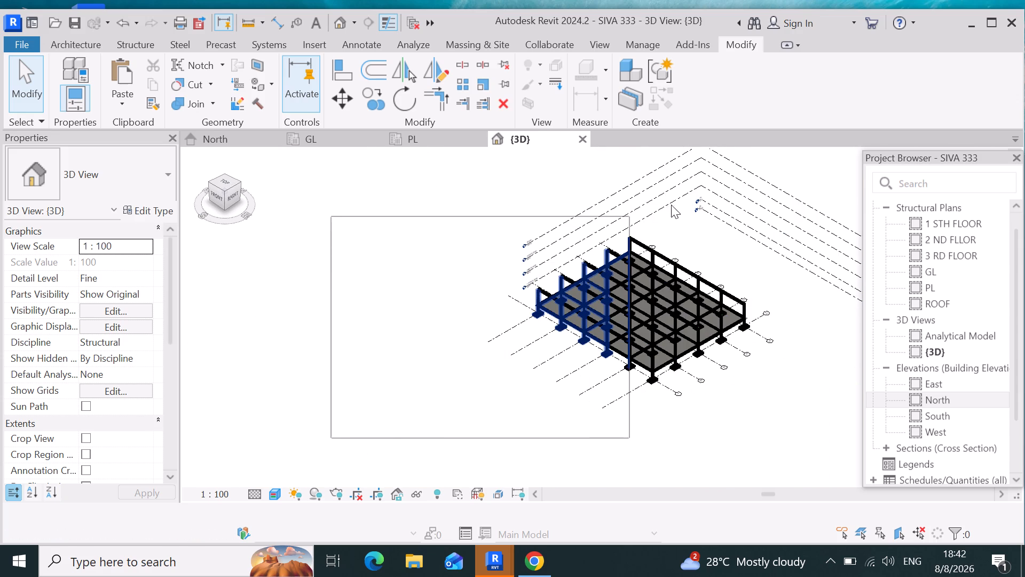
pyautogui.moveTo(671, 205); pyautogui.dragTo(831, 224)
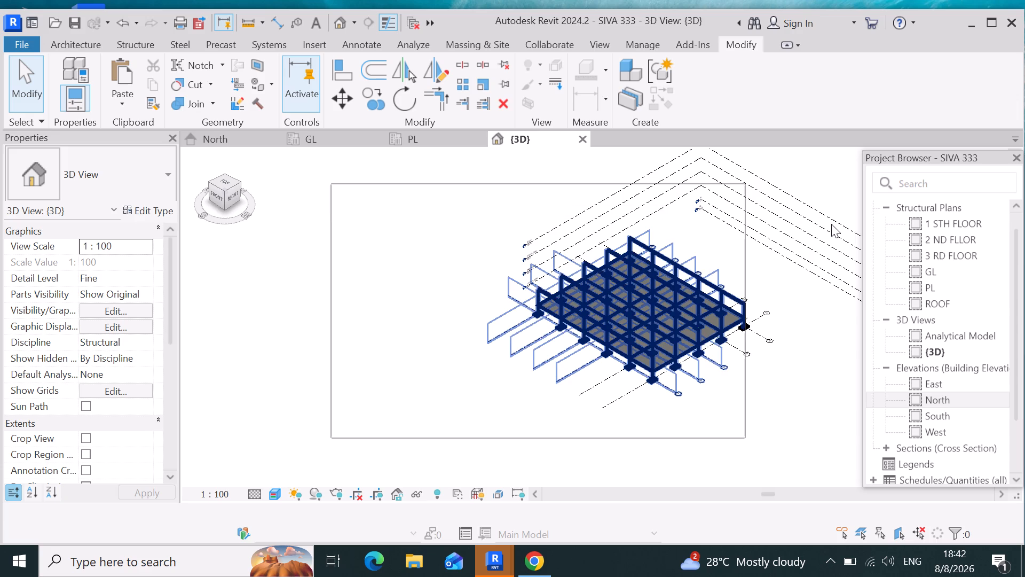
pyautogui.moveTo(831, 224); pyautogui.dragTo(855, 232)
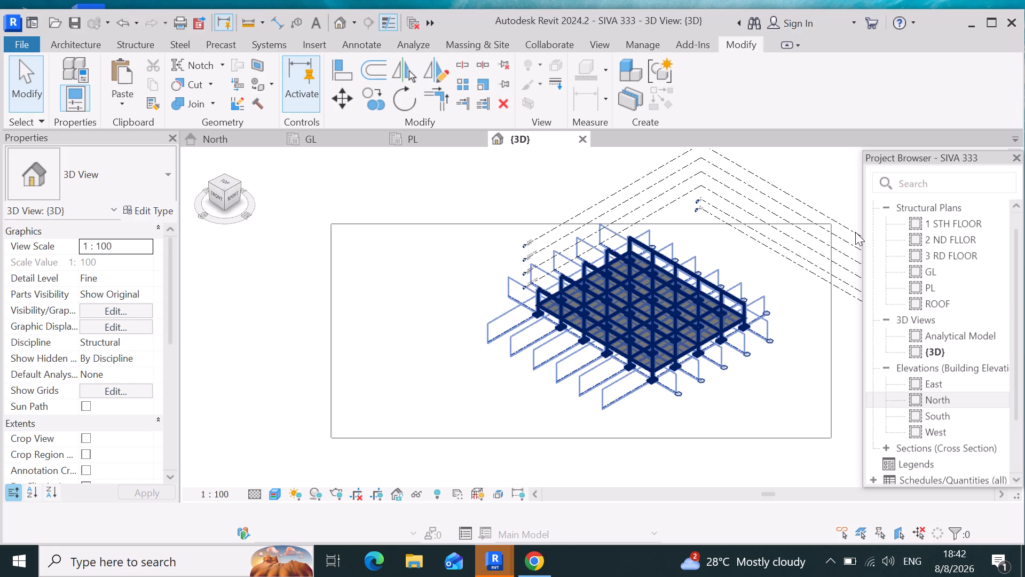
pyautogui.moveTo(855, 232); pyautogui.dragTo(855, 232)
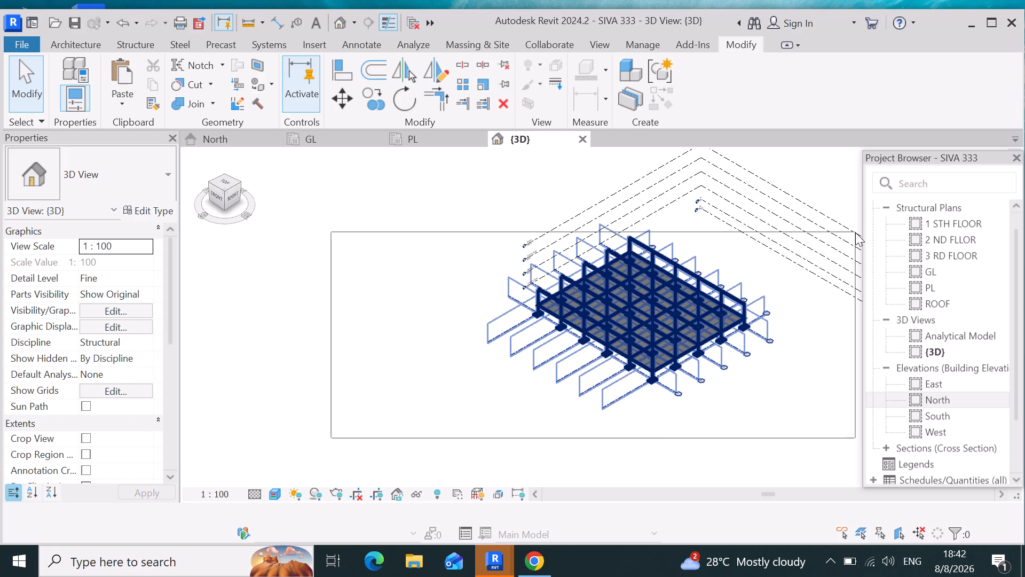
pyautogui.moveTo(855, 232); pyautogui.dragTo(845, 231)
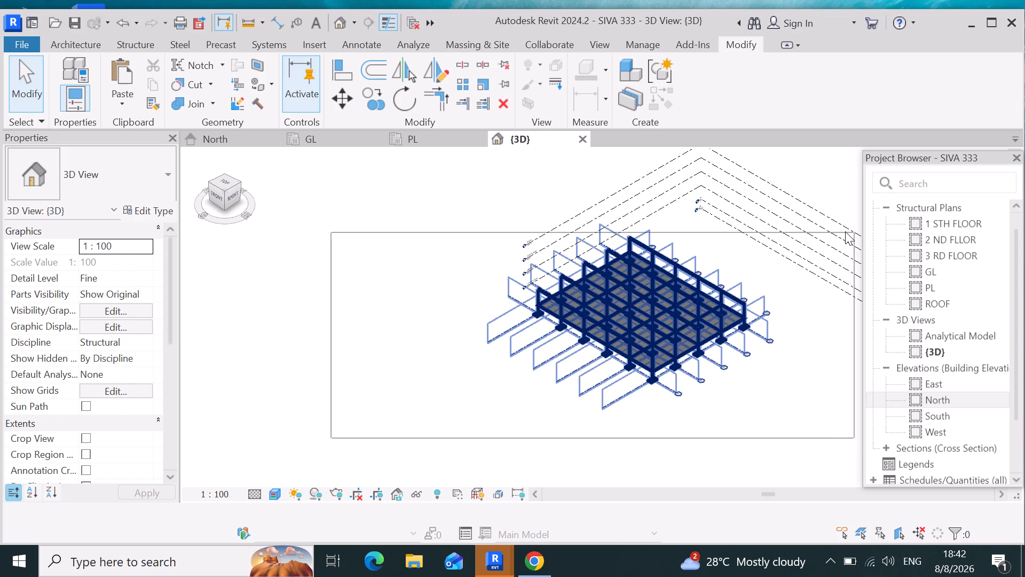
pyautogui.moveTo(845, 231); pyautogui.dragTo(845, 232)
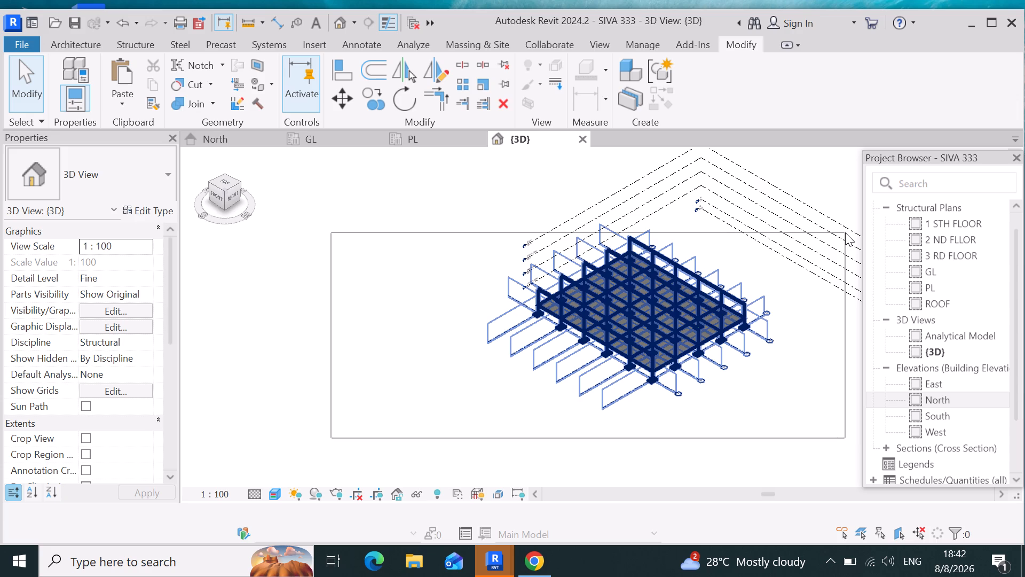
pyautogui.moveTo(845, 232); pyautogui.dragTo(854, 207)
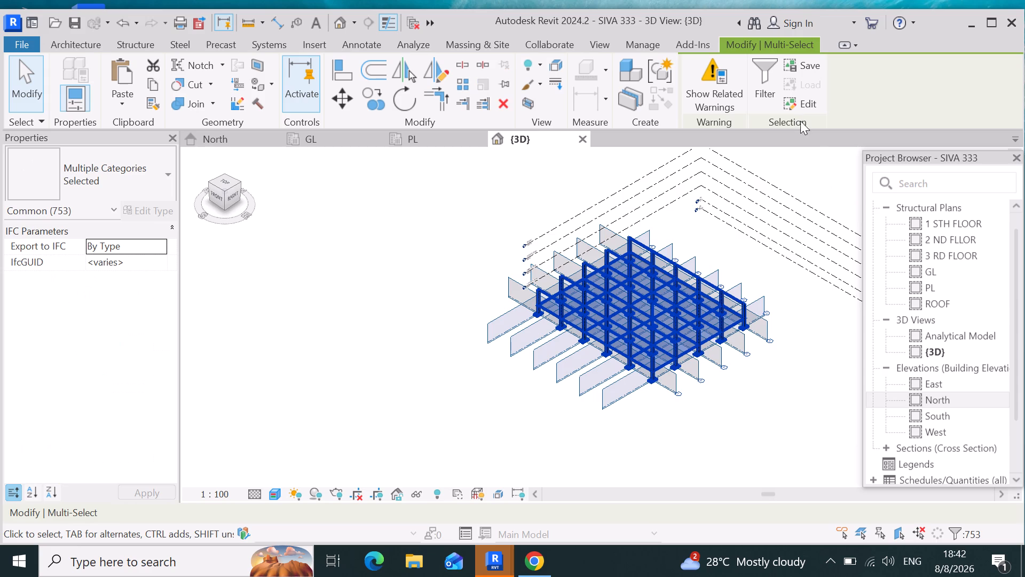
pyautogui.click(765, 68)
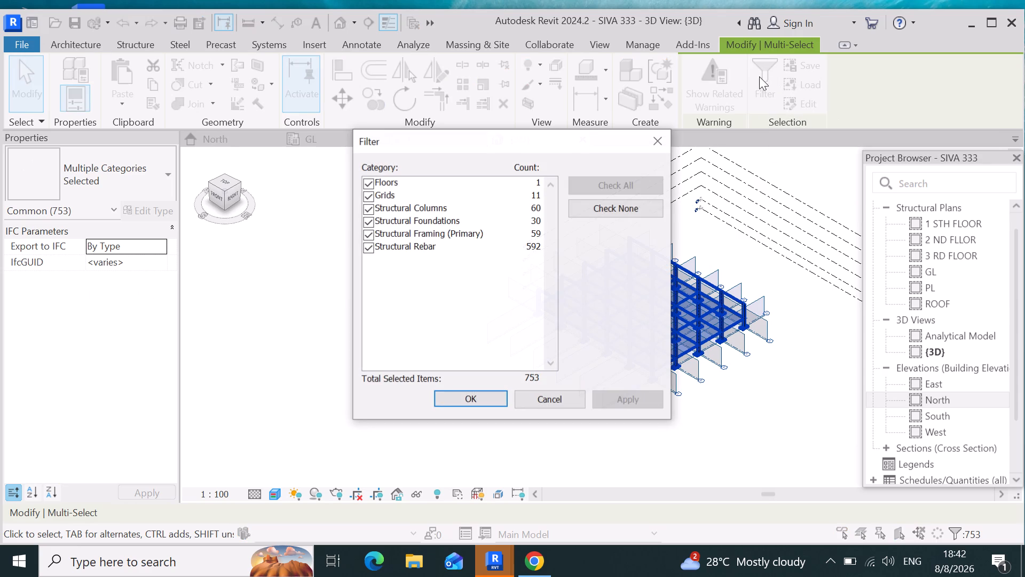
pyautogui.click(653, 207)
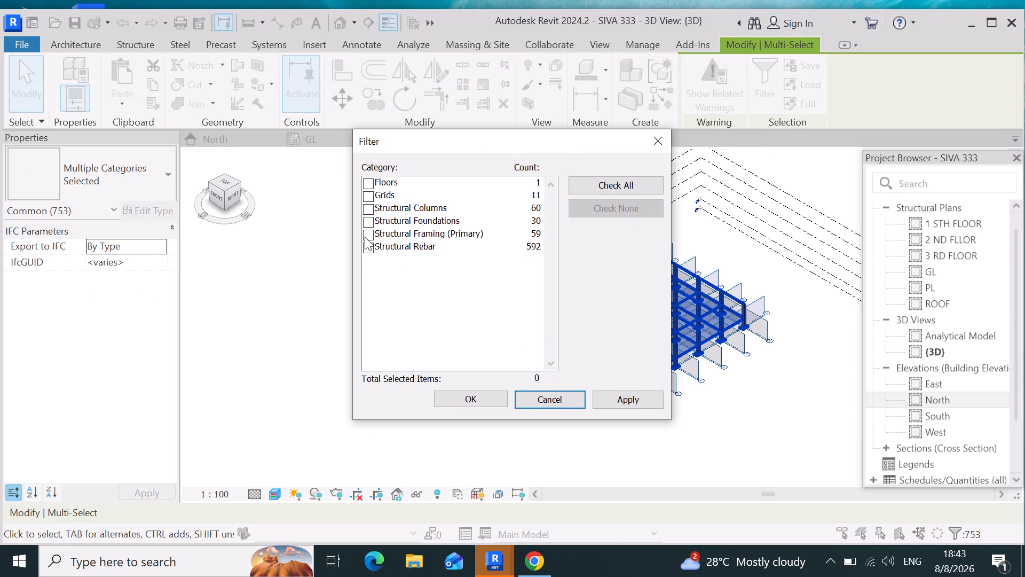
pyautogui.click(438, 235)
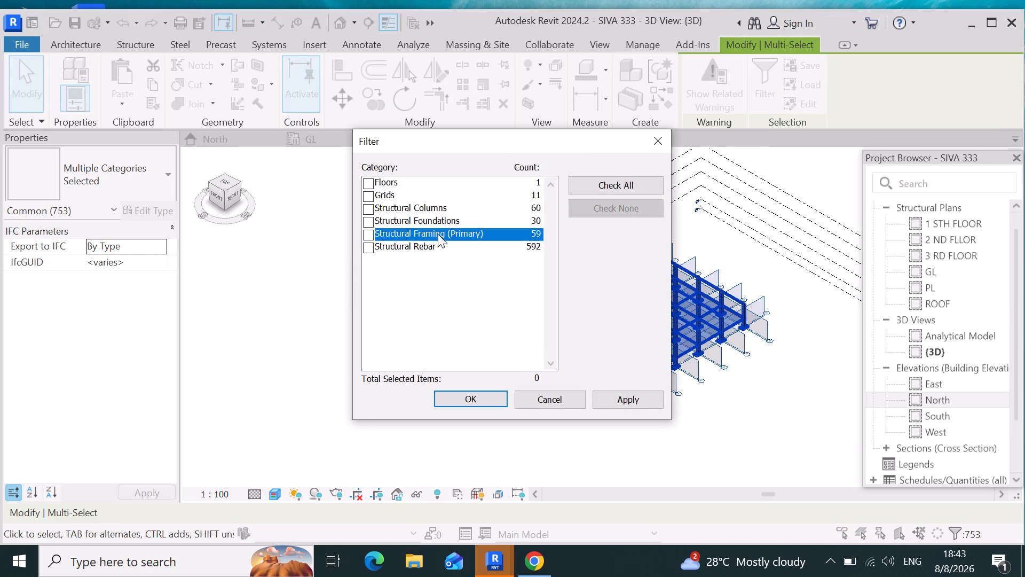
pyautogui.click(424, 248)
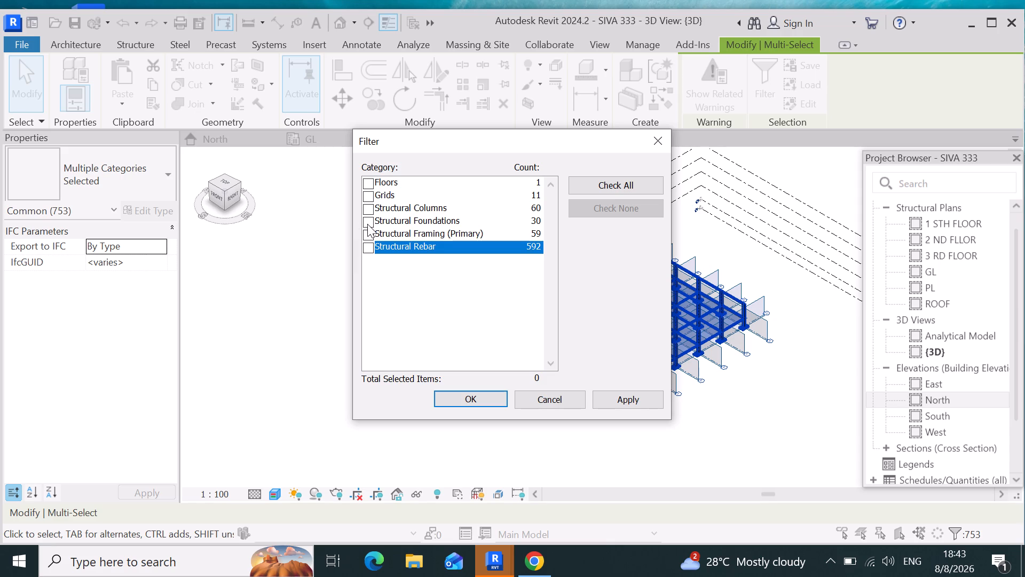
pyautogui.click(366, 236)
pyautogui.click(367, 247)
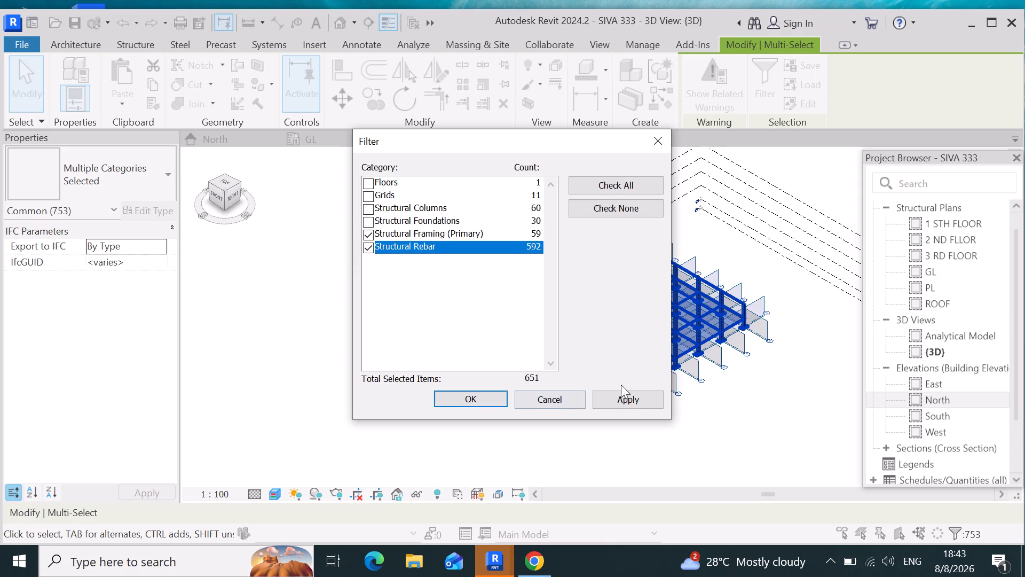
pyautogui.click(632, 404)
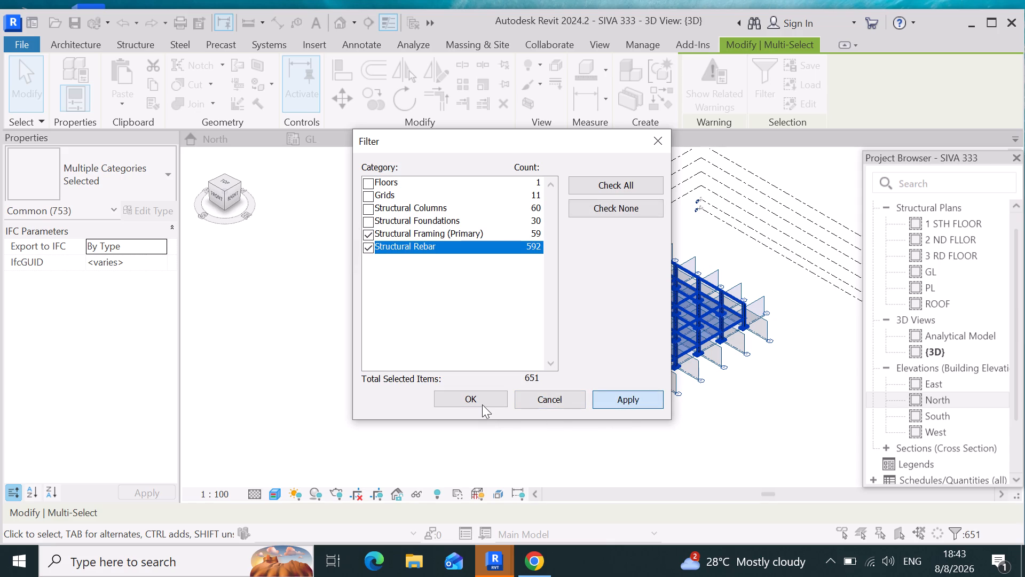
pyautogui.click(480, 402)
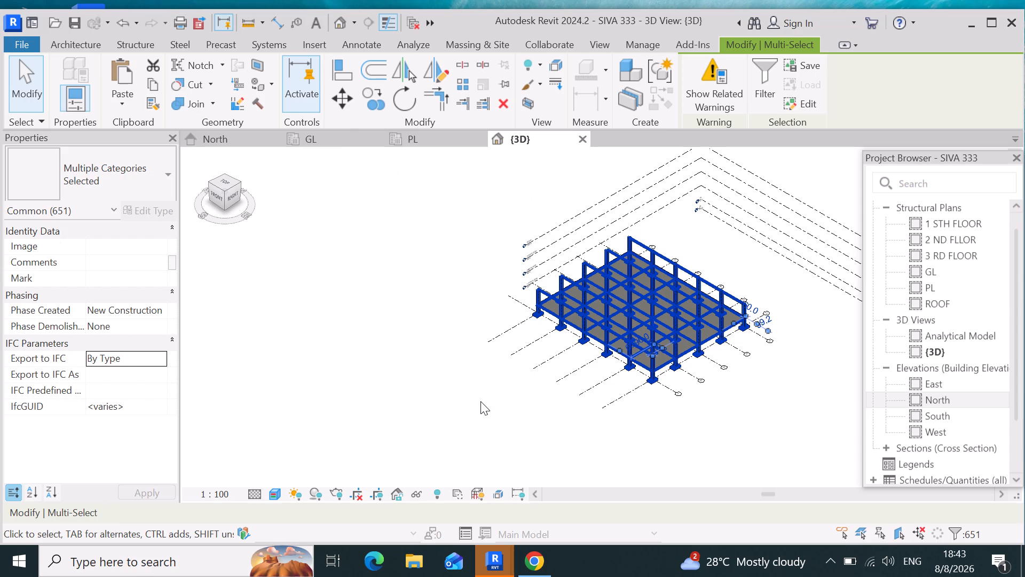
# Examine the selected beams and rebar across the frame, closing in on the second row's end column head.
pyautogui.scroll(8, 644, 328)
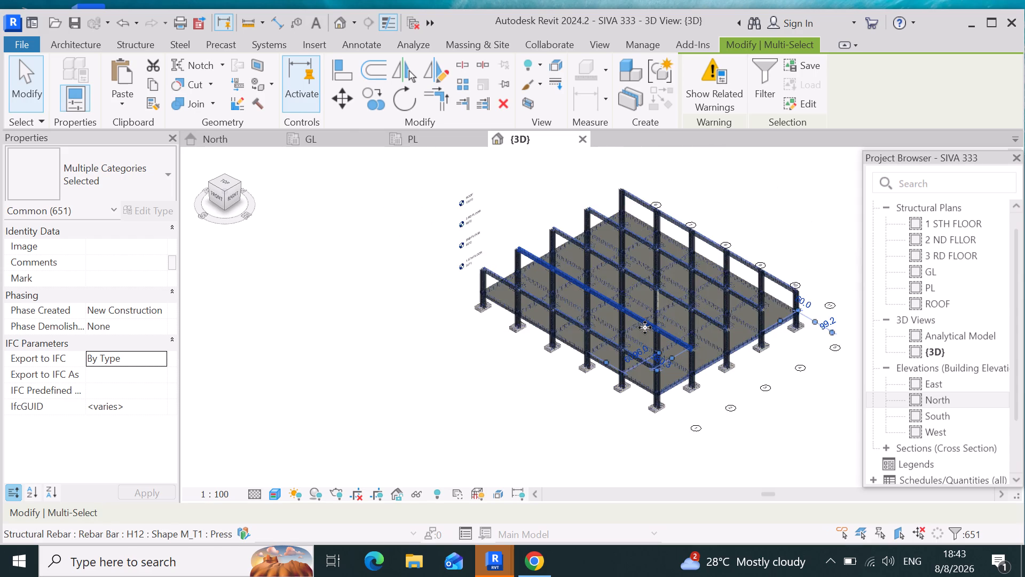
pyautogui.scroll(2, 661, 468)
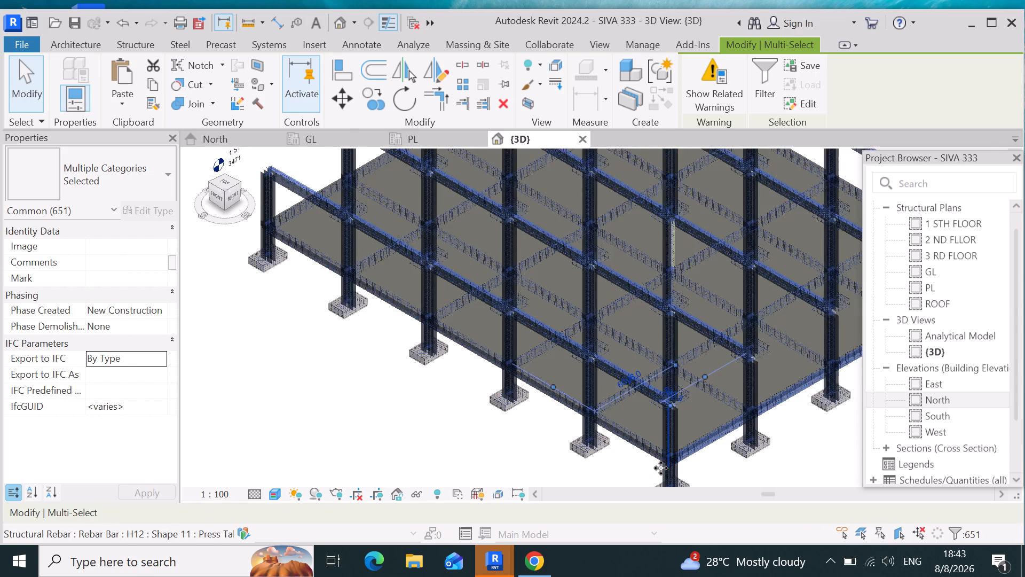
pyautogui.scroll(-5, 661, 467)
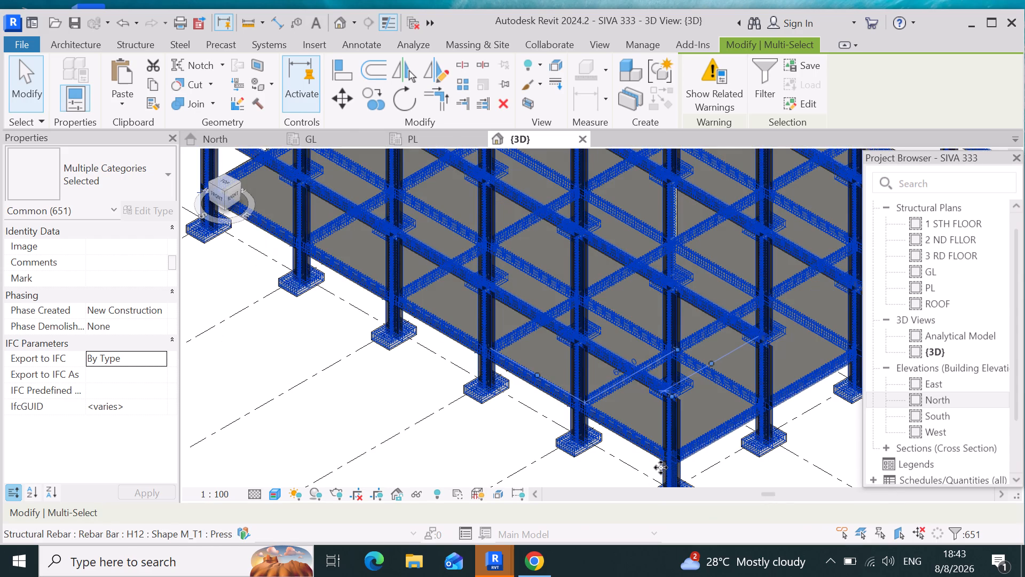
pyautogui.scroll(3, 476, 269)
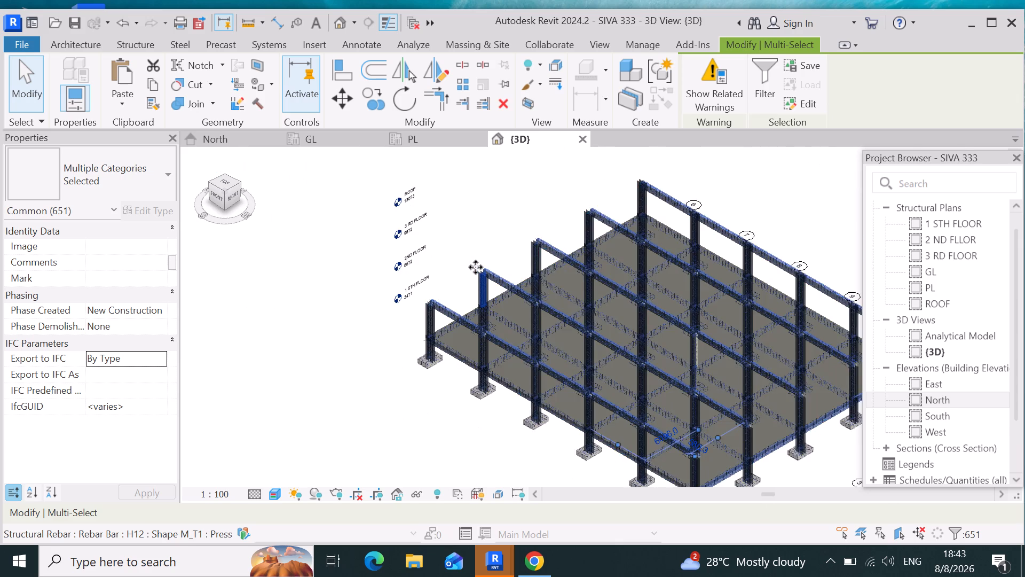
pyautogui.scroll(17, 476, 267)
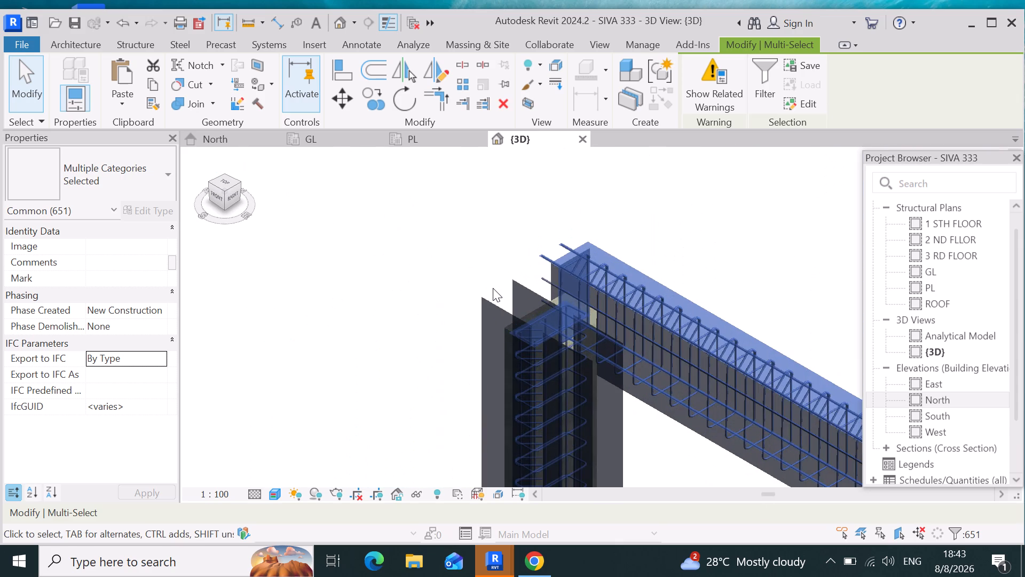
pyautogui.scroll(4, 492, 288)
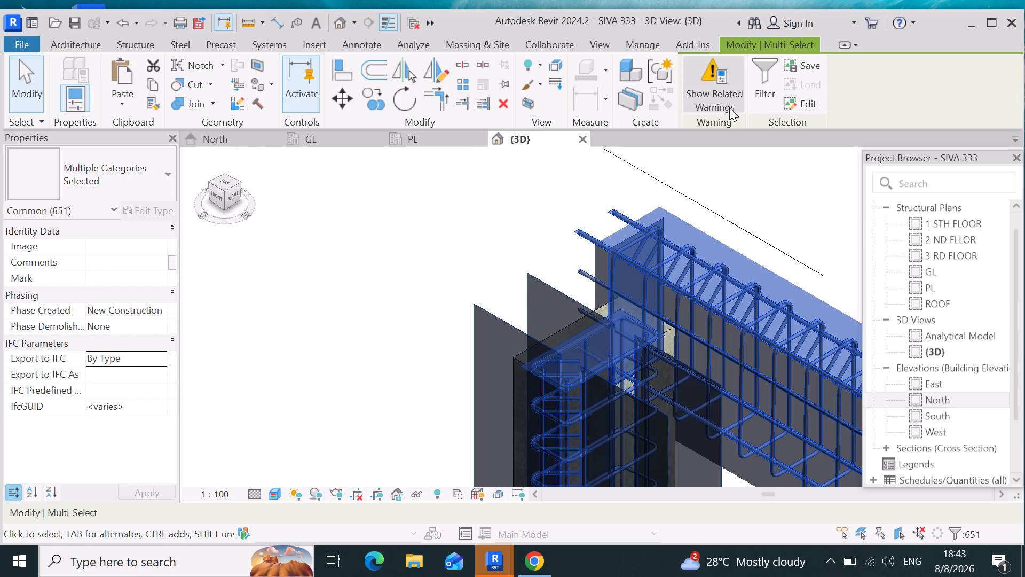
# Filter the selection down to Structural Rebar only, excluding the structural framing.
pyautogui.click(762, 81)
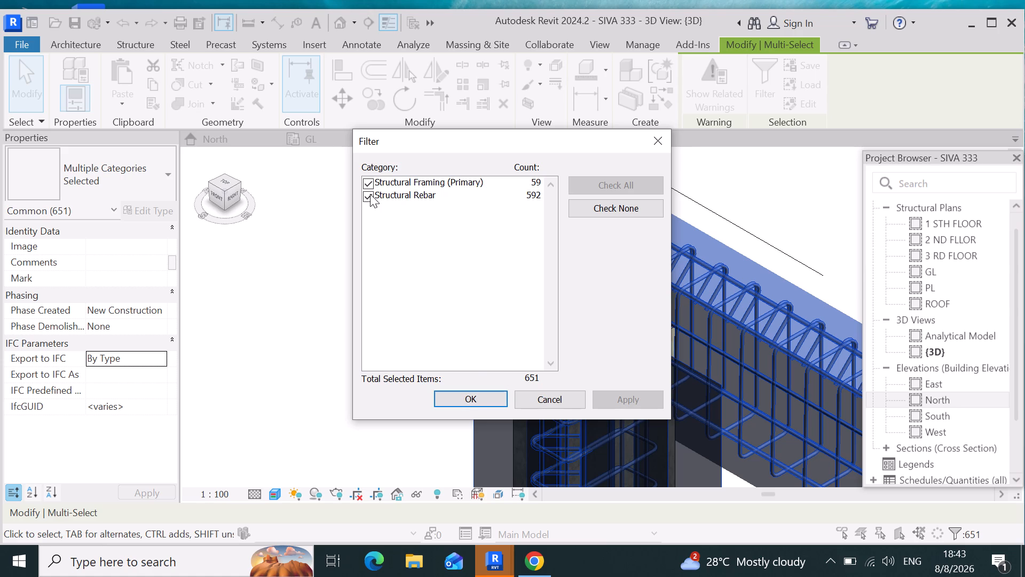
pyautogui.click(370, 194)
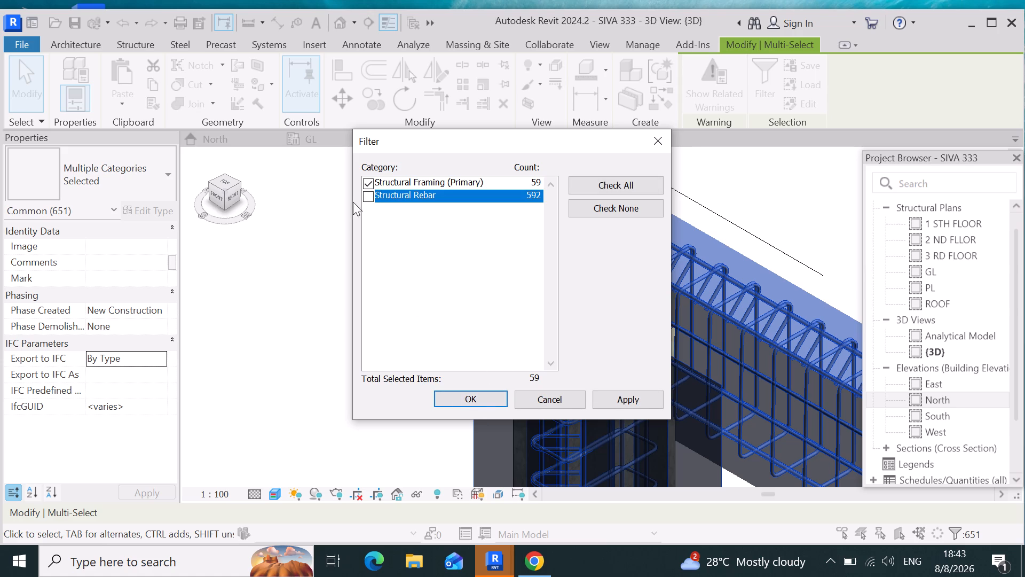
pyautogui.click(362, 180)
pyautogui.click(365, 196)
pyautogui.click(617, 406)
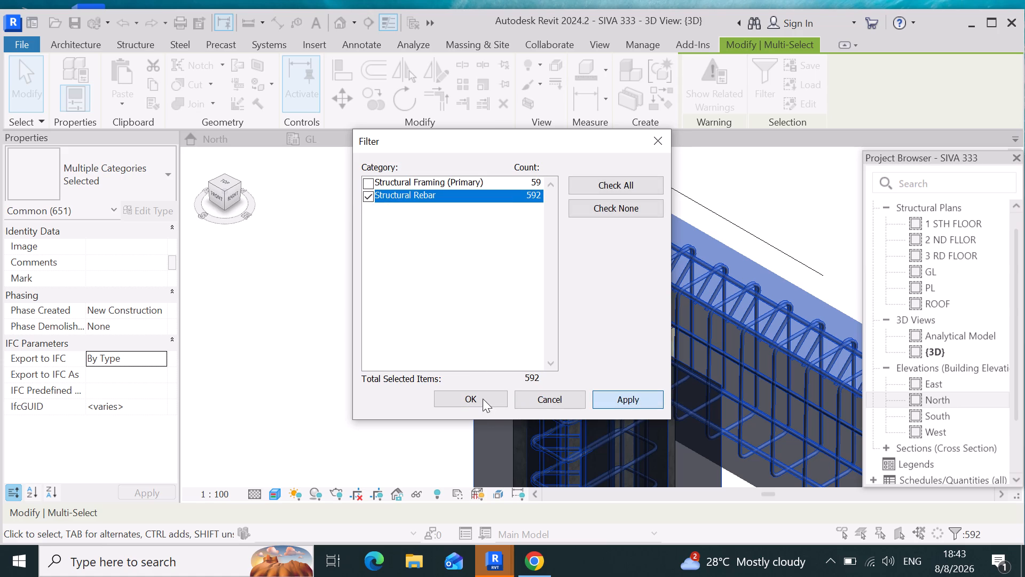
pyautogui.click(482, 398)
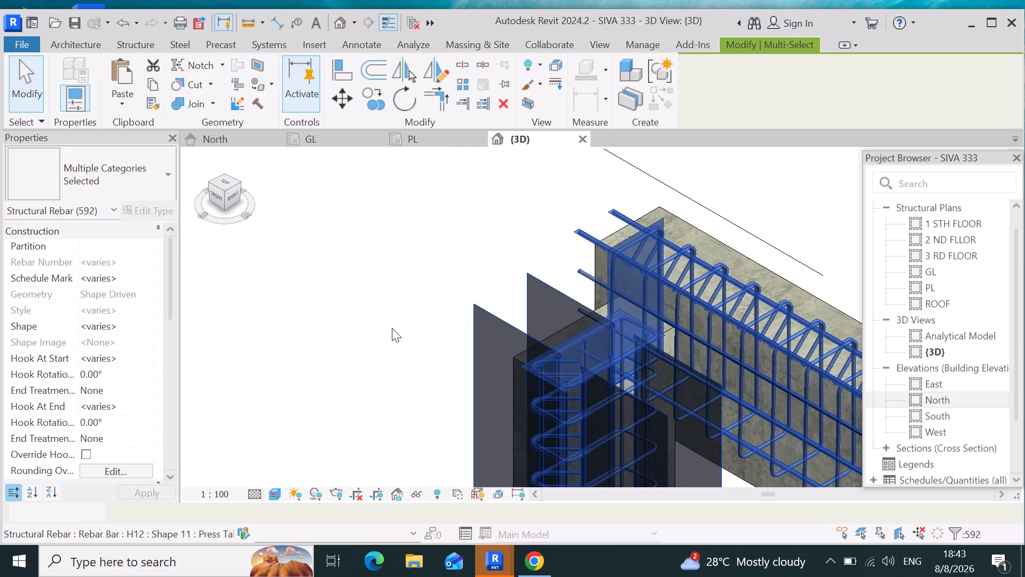
# Inspect the selected rebar at the first-floor beam end and column head, and clear the selection.
pyautogui.scroll(-13, 390, 326)
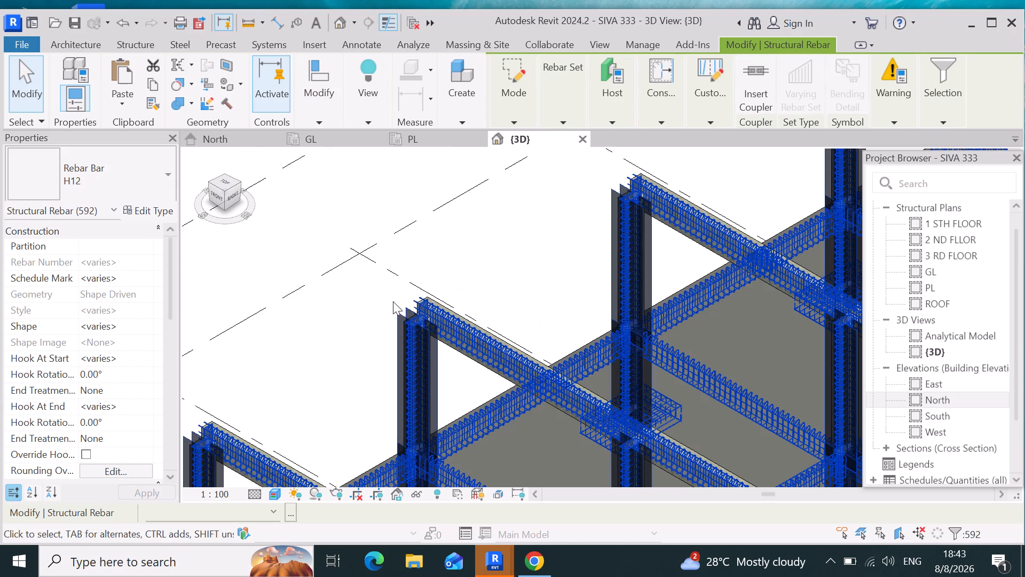
pyautogui.scroll(4, 535, 302)
pyautogui.scroll(7, 437, 308)
pyautogui.scroll(5, 364, 309)
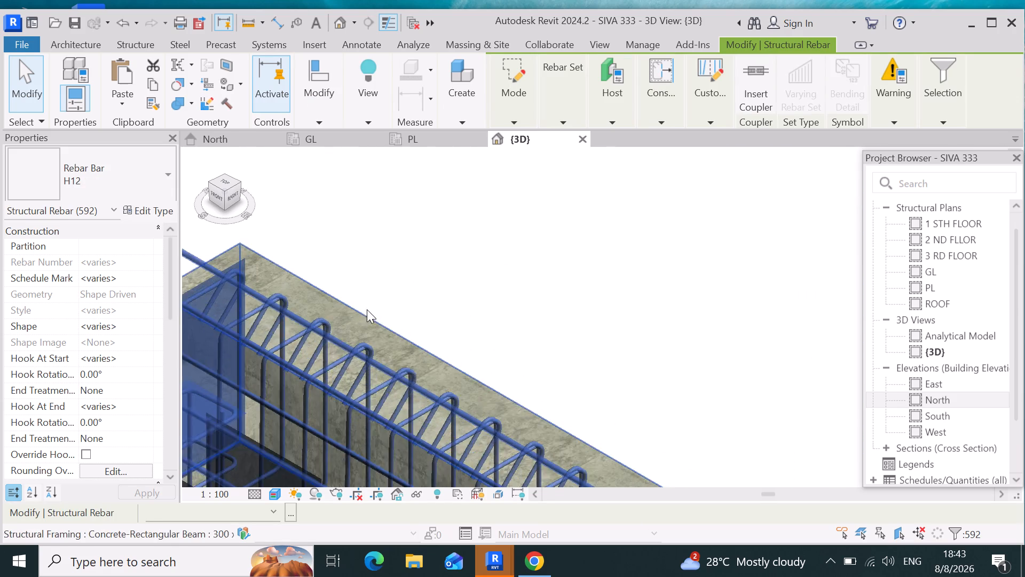
pyautogui.scroll(8, 312, 309)
pyautogui.scroll(-5, 608, 251)
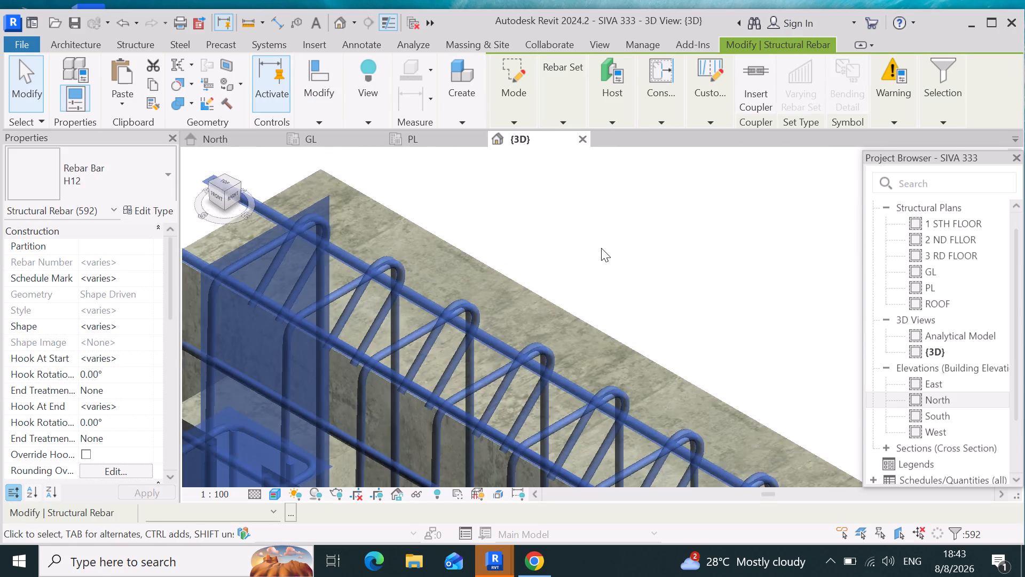
pyautogui.scroll(-6, 600, 246)
pyautogui.scroll(4, 538, 260)
pyautogui.click(681, 194)
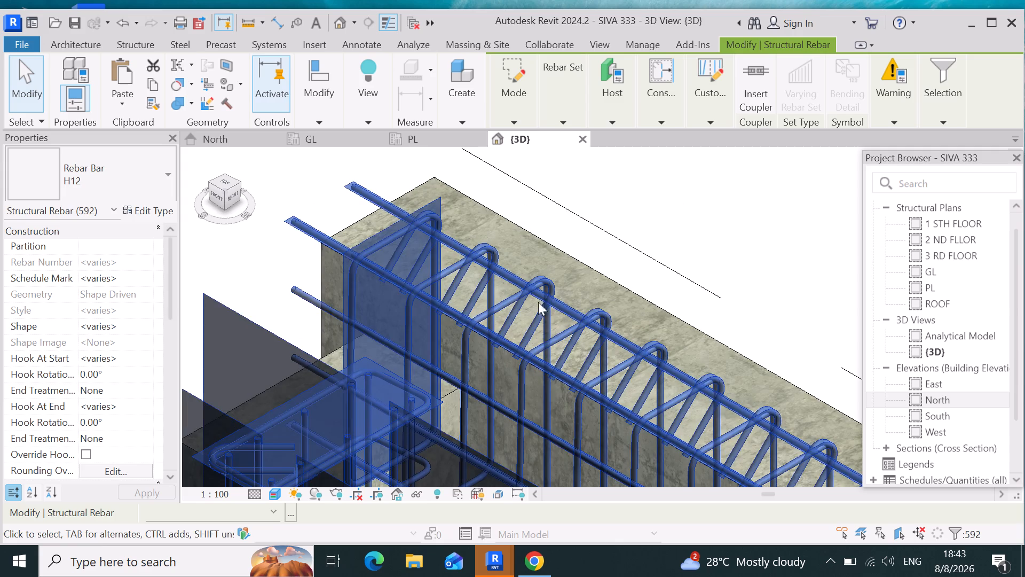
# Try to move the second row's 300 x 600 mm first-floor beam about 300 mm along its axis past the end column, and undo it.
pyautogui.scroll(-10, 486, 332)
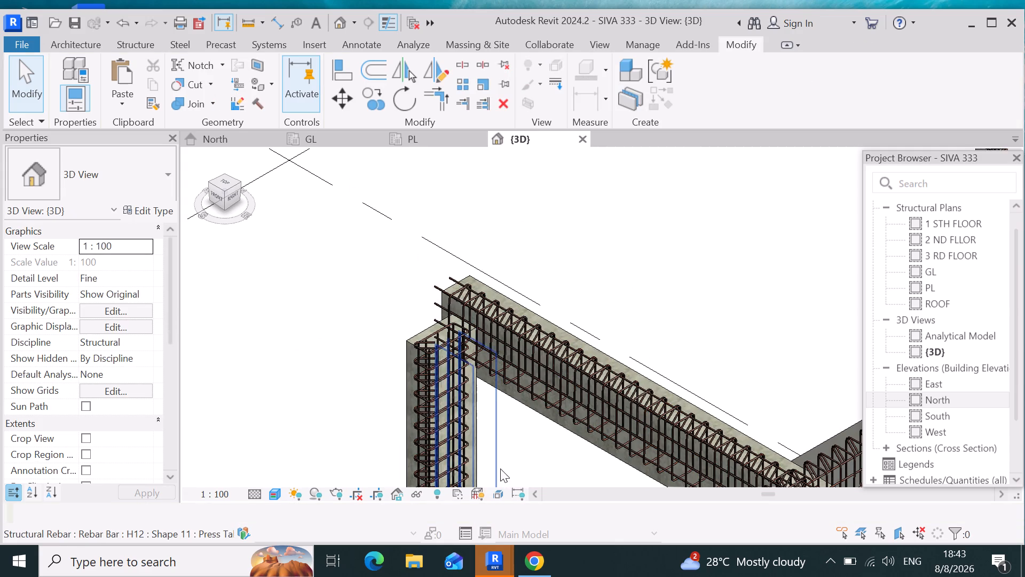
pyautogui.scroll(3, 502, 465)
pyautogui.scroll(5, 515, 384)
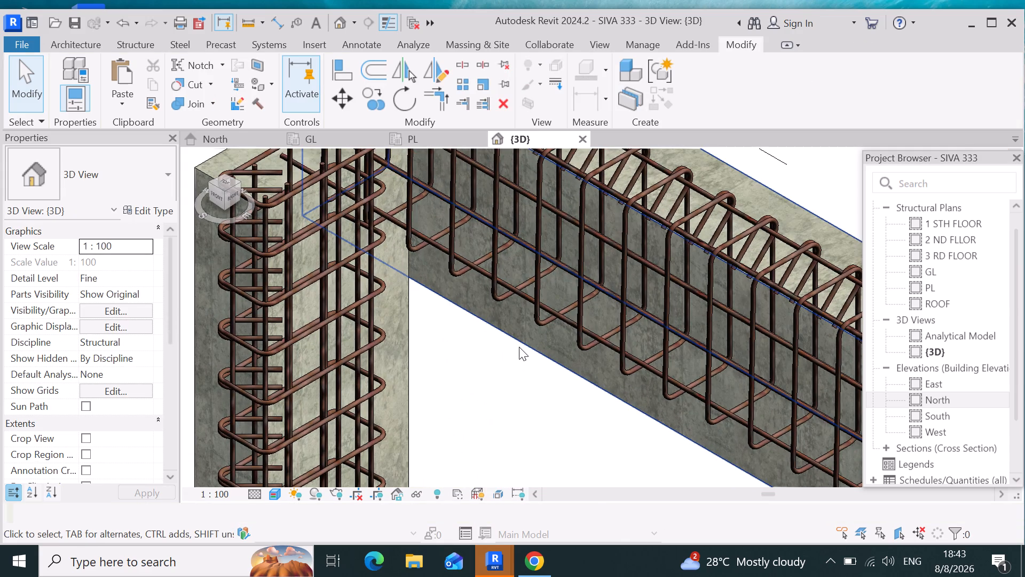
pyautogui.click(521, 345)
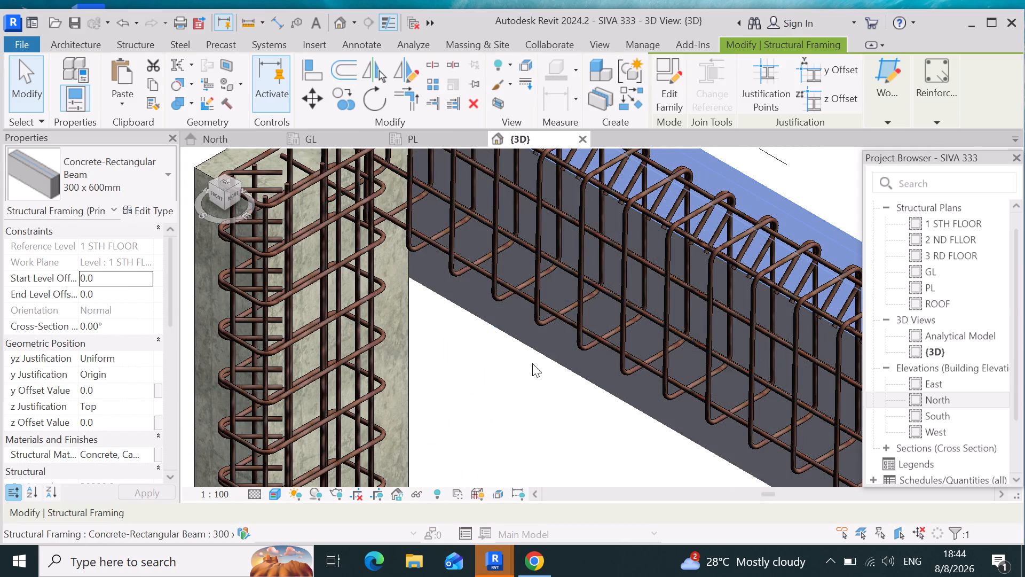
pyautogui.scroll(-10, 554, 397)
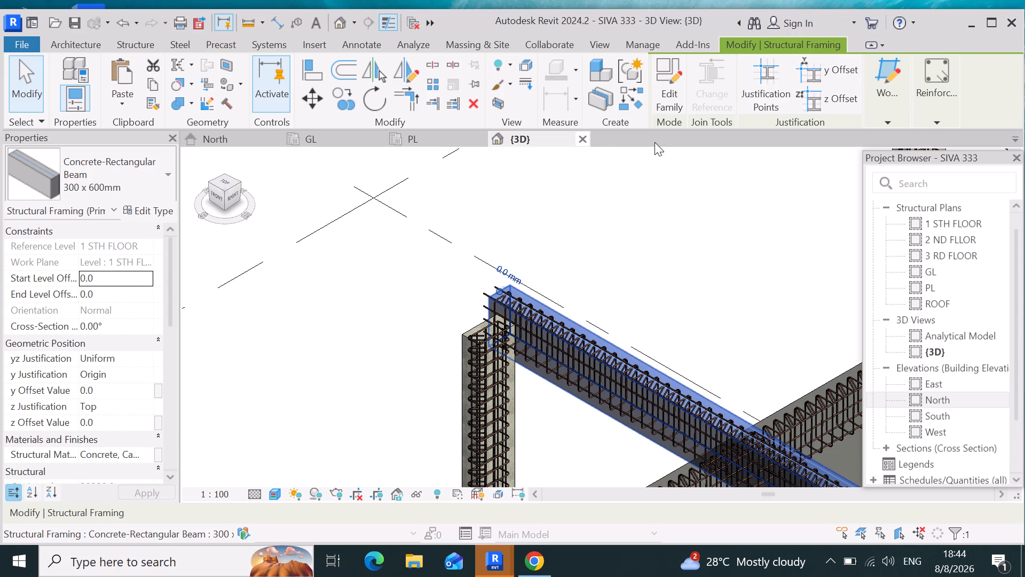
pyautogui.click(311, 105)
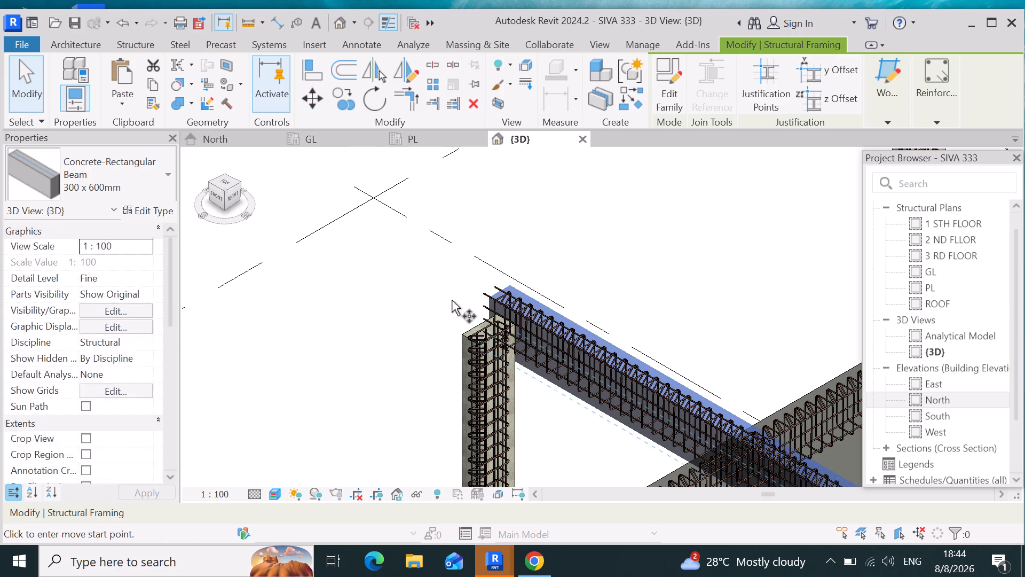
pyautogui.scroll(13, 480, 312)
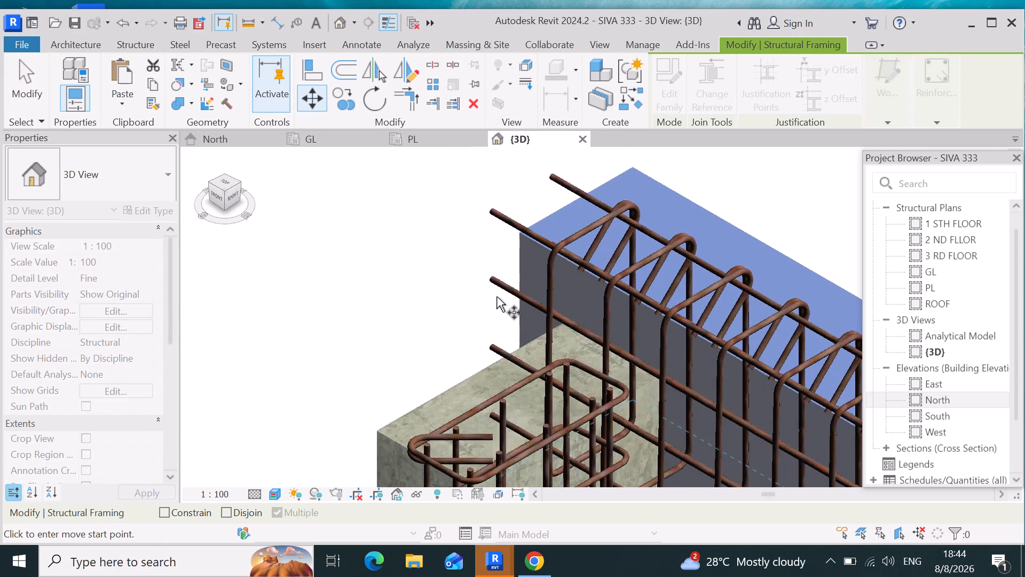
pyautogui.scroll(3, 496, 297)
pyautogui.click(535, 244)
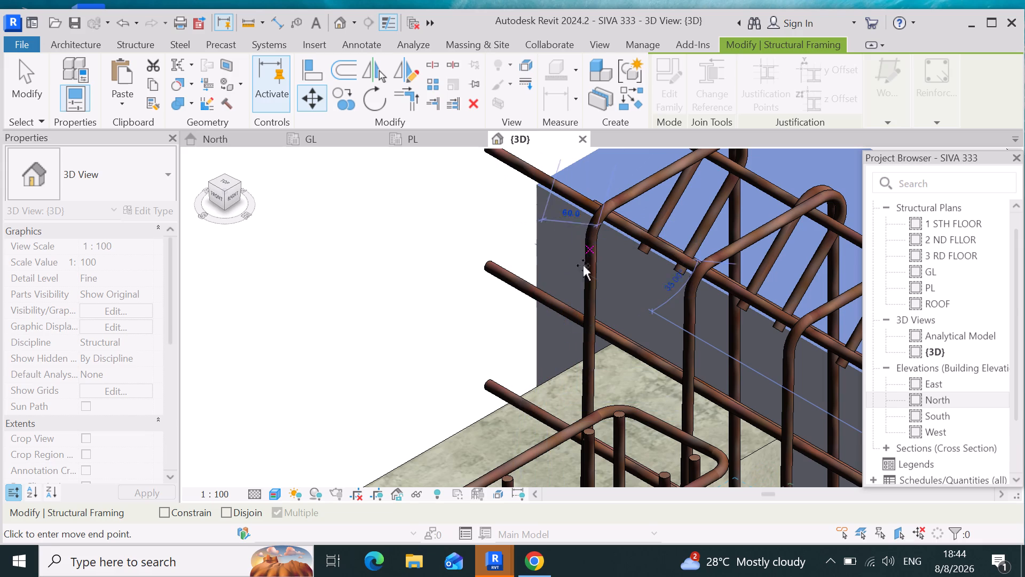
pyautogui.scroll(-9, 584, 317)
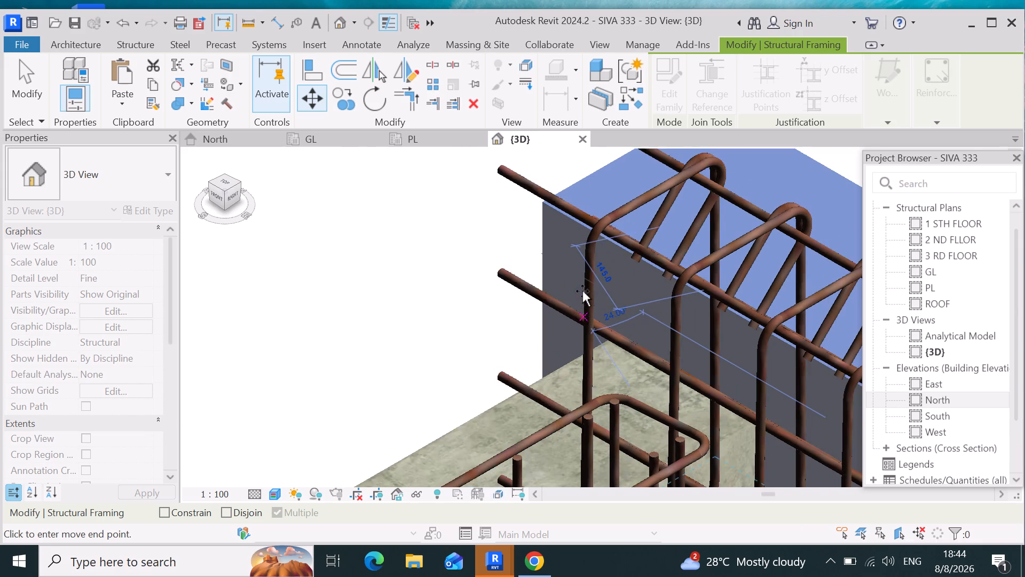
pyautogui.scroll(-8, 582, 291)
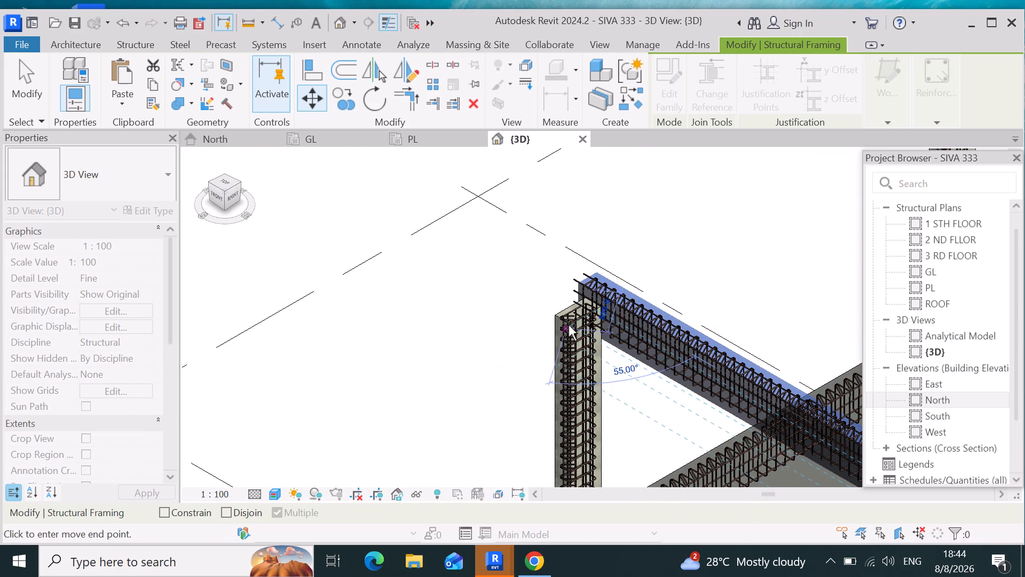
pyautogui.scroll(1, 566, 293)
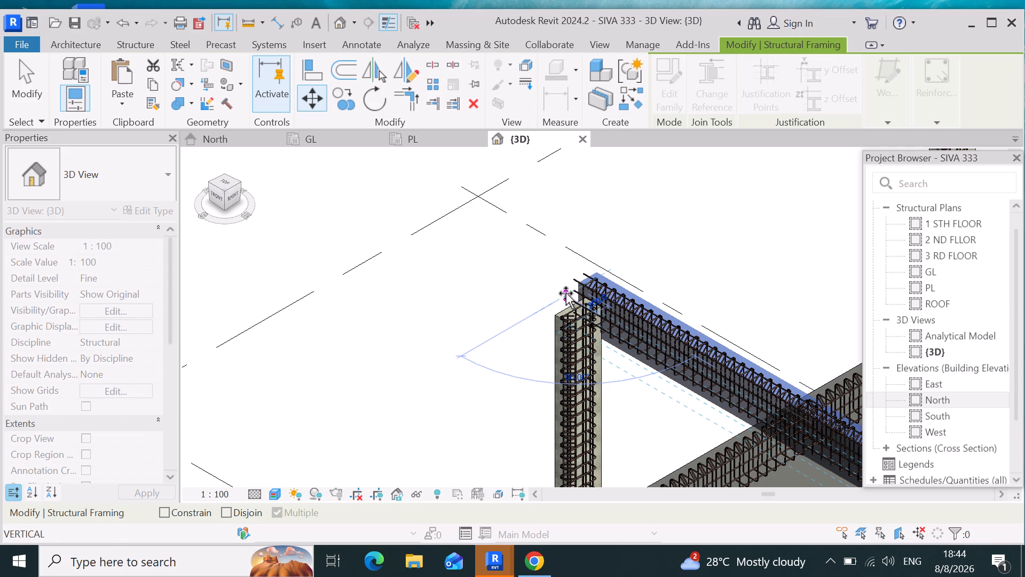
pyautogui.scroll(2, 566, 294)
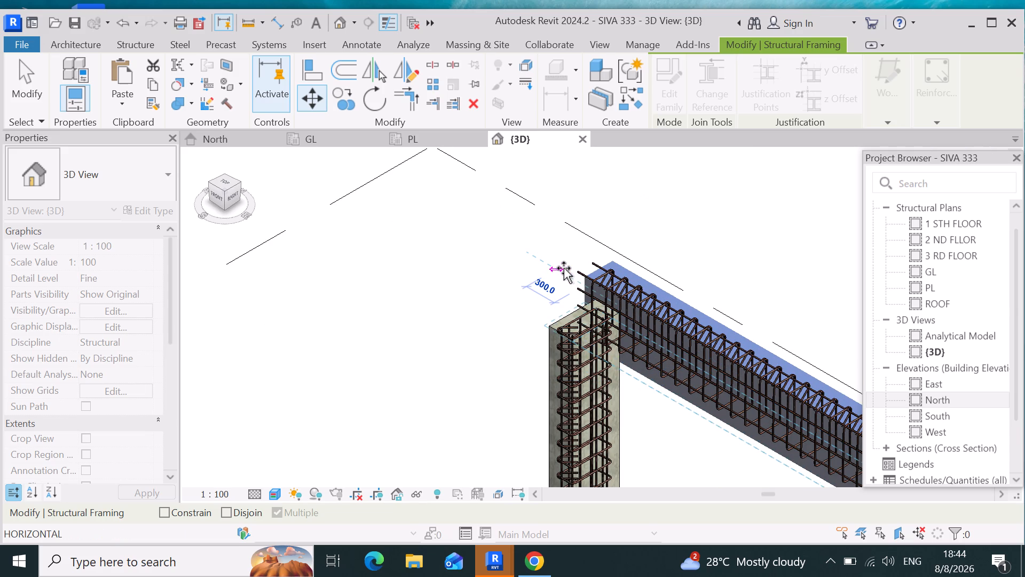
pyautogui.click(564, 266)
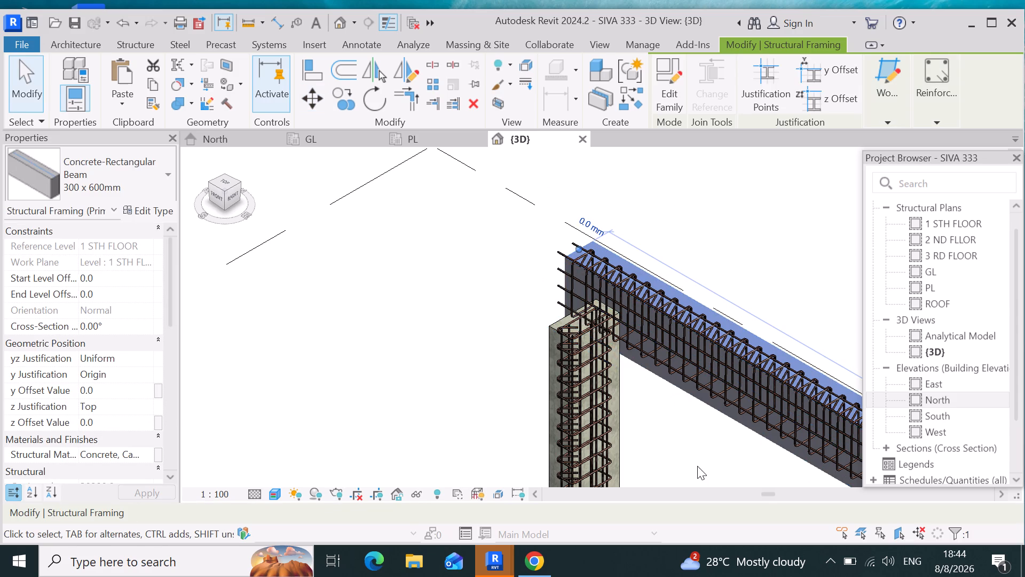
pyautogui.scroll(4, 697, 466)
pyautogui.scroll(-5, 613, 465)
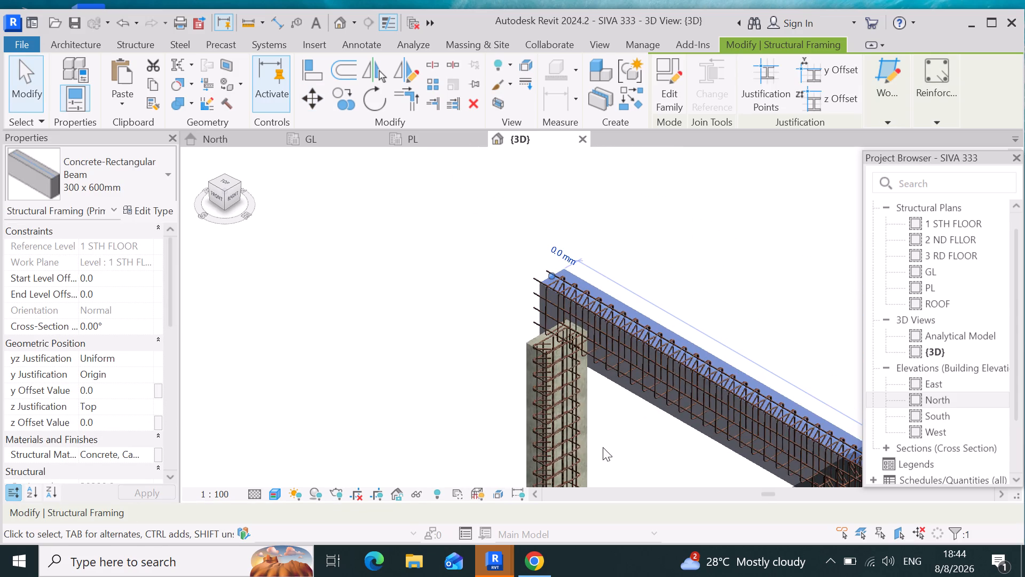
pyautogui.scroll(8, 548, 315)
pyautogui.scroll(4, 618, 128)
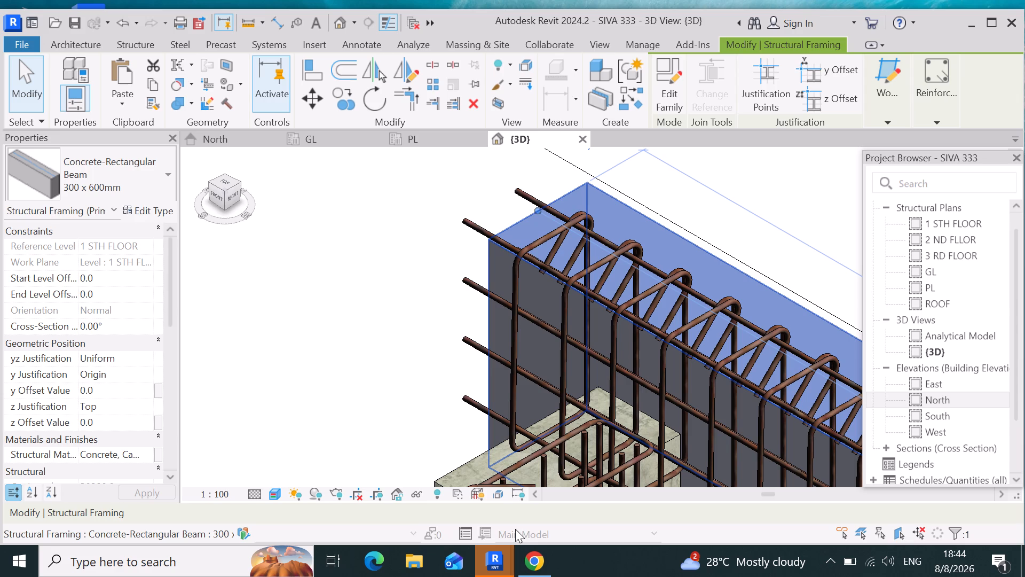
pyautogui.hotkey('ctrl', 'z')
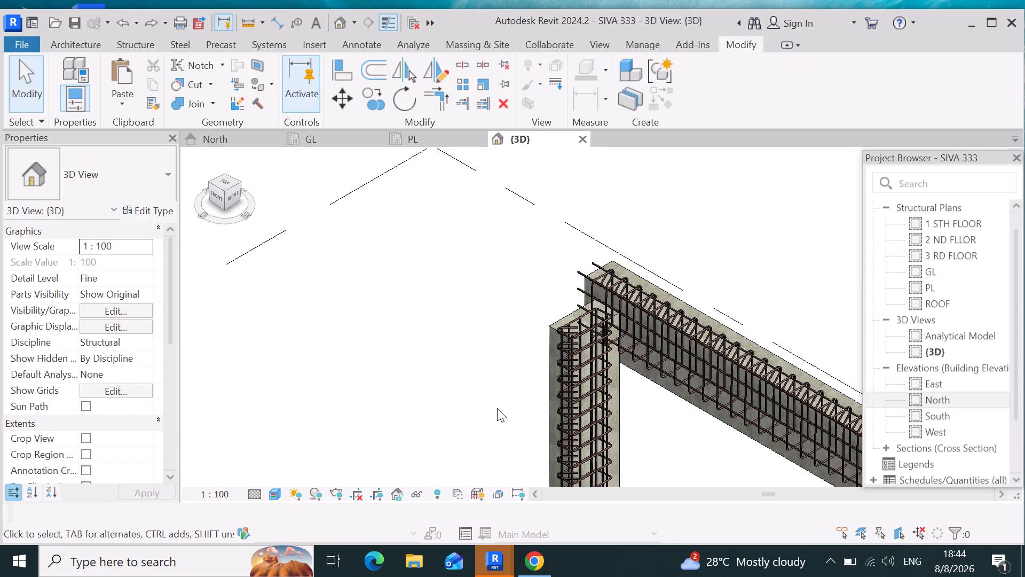
# Undo the earlier first-floor beam and rebar edits, back to the frame with columns standing on the plinth beams only.
pyautogui.hotkey('ctrl', 'z')
pyautogui.press('z')
pyautogui.scroll(-12, 496, 371)
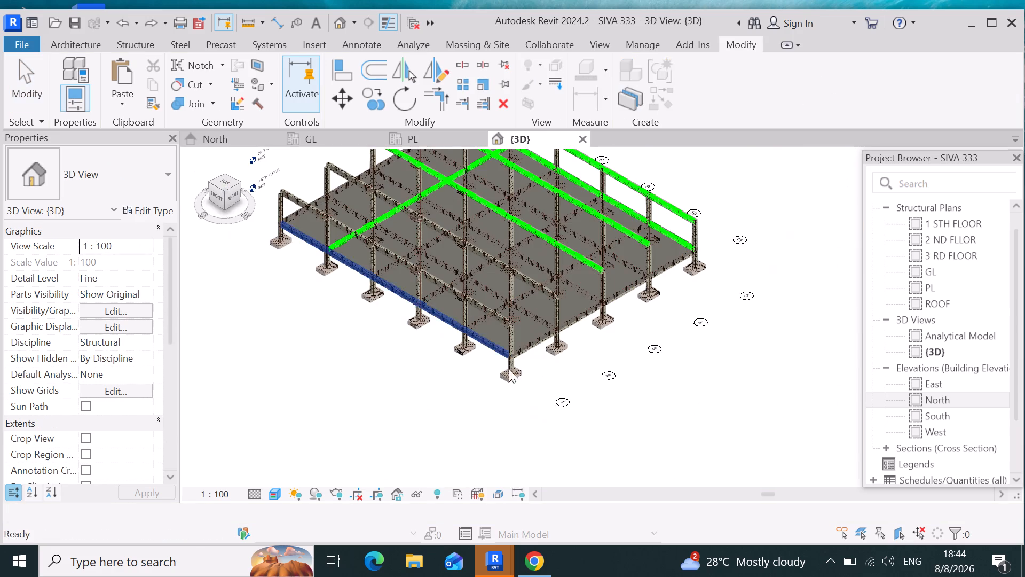
pyautogui.hotkey('ctrl', 'z')
pyautogui.press('z')
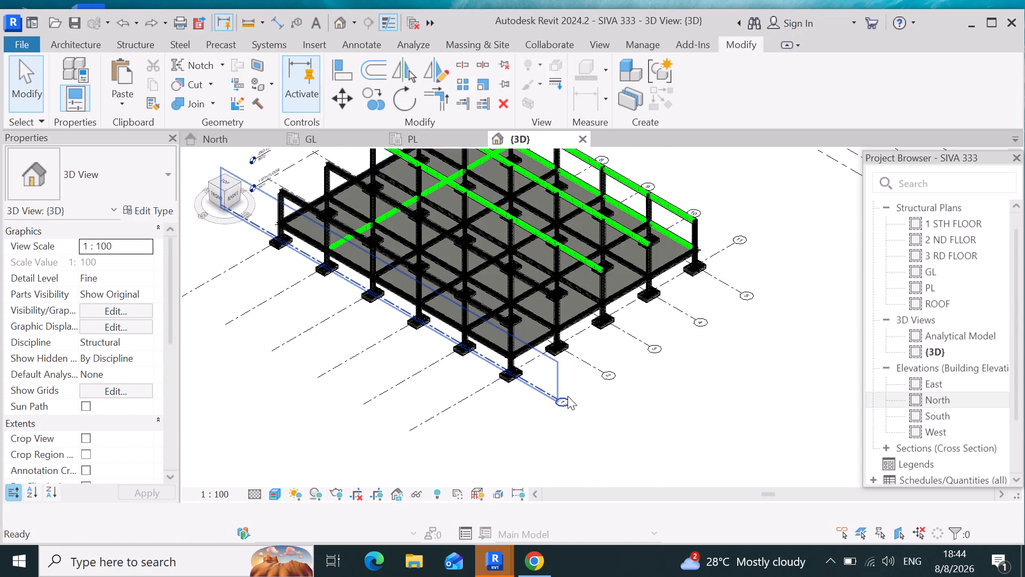
pyautogui.hotkey('ctrl', 'z')
pyautogui.hotkey('ctrl', 'z')
pyautogui.hotkey('ctrl', 'z')
pyautogui.hotkey('ctrl', 'z')
pyautogui.scroll(-12, 571, 392)
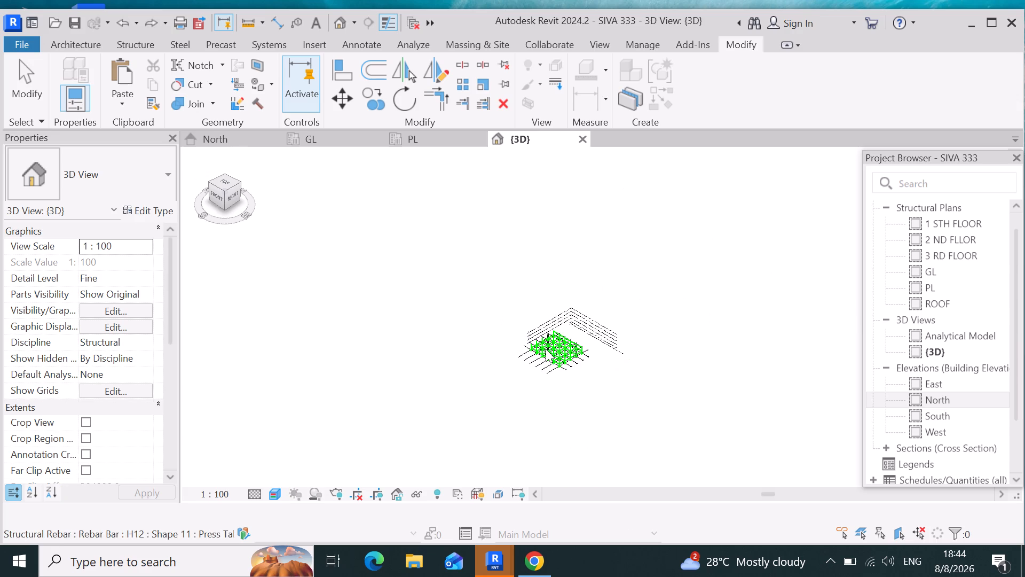
pyautogui.scroll(14, 566, 371)
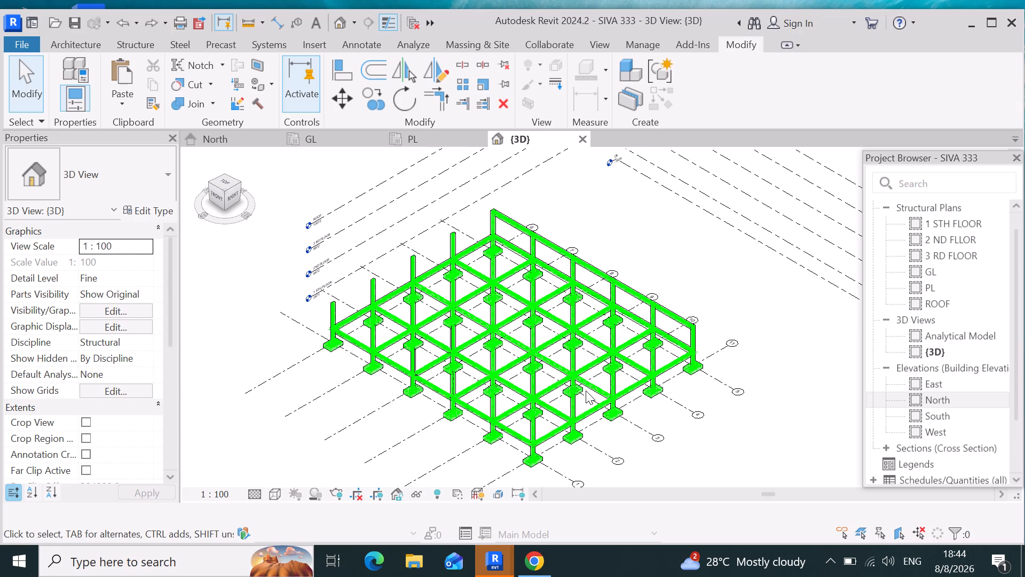
pyautogui.hotkey('ctrl', 'z')
pyautogui.hotkey('ctrl', 'z')
pyautogui.hotkey('ctrl', 'z')
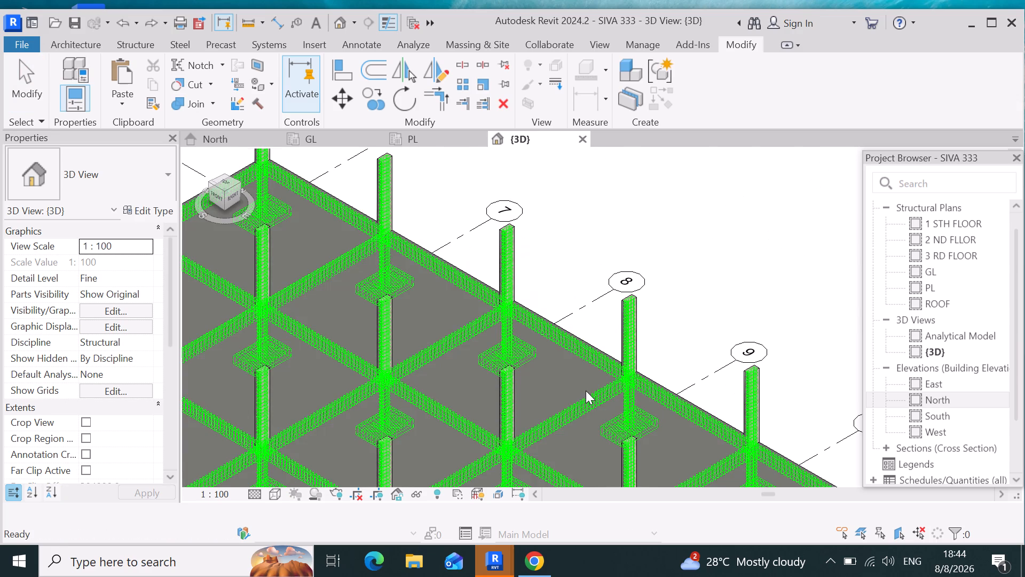
# Redo the last undone change to the reinforced columns above the plinth beams.
pyautogui.scroll(-10, 646, 270)
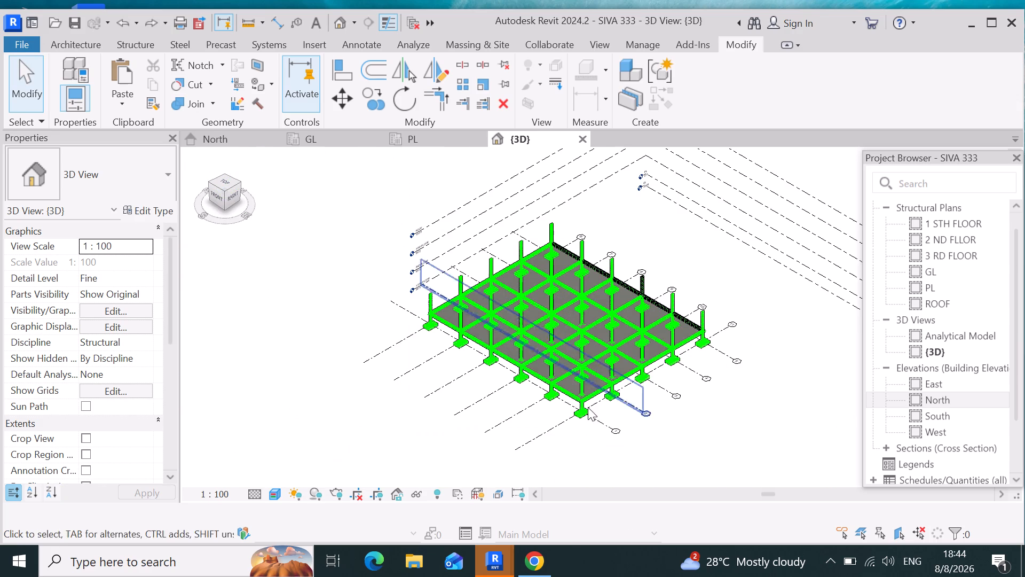
pyautogui.scroll(8, 558, 405)
pyautogui.scroll(4, 567, 347)
pyautogui.scroll(-5, 569, 342)
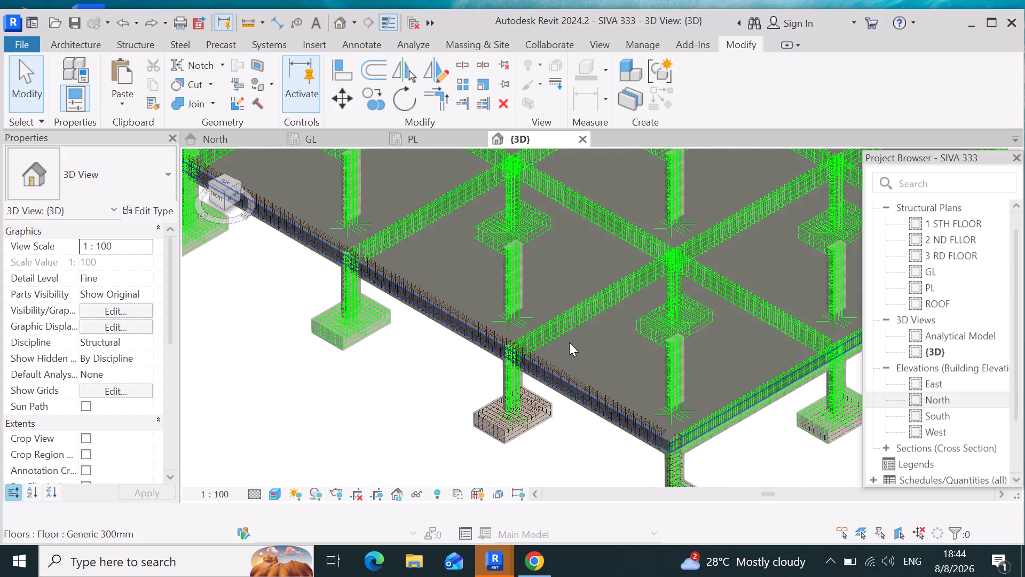
pyautogui.scroll(9, 570, 327)
pyautogui.scroll(-5, 572, 322)
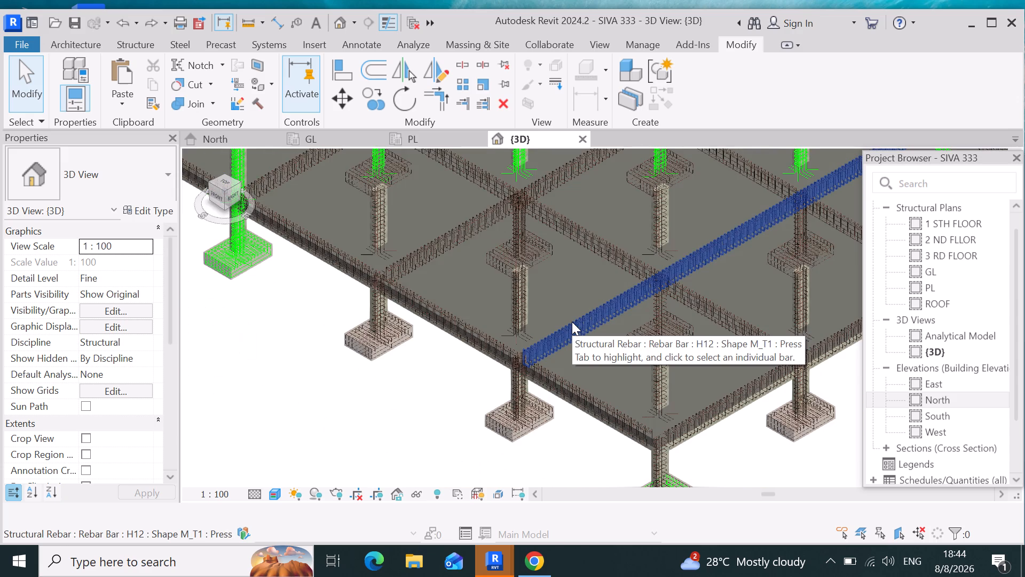
pyautogui.scroll(4, 572, 322)
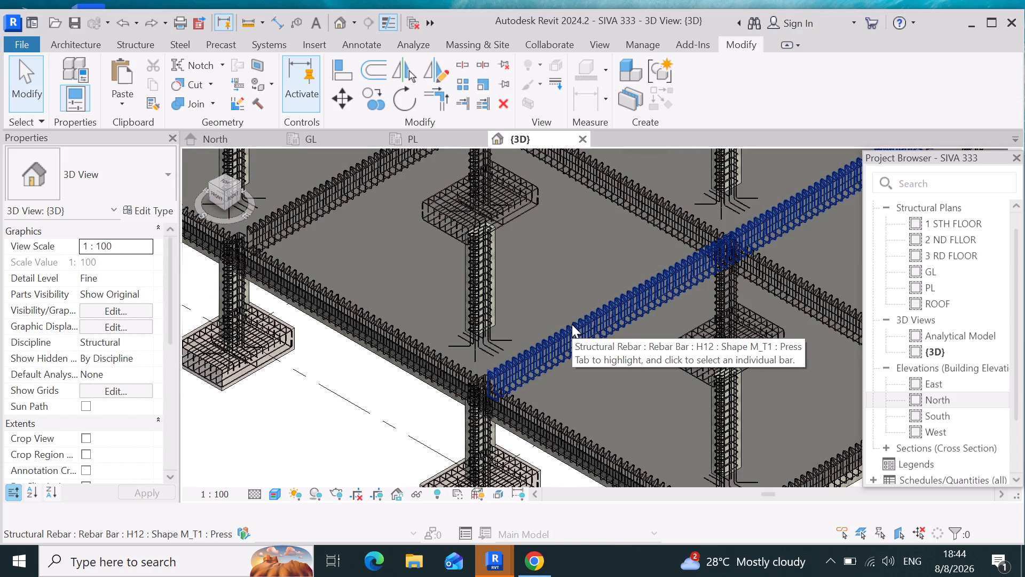
pyautogui.hotkey('ctrl', 'y')
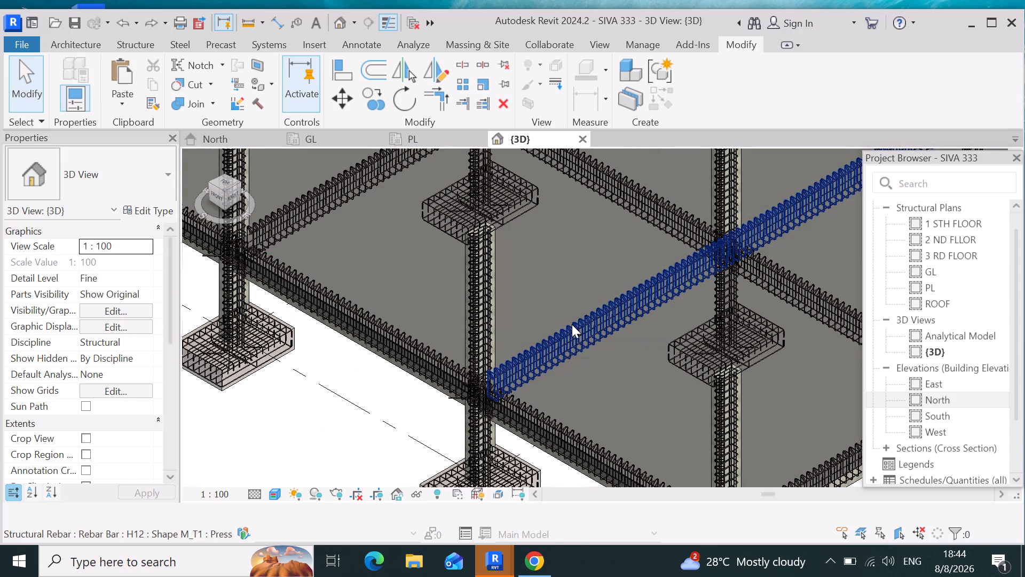
# Redo the first reinforced first-floor beam along the outer column row, checking it at the corner column head.
pyautogui.scroll(-11, 521, 379)
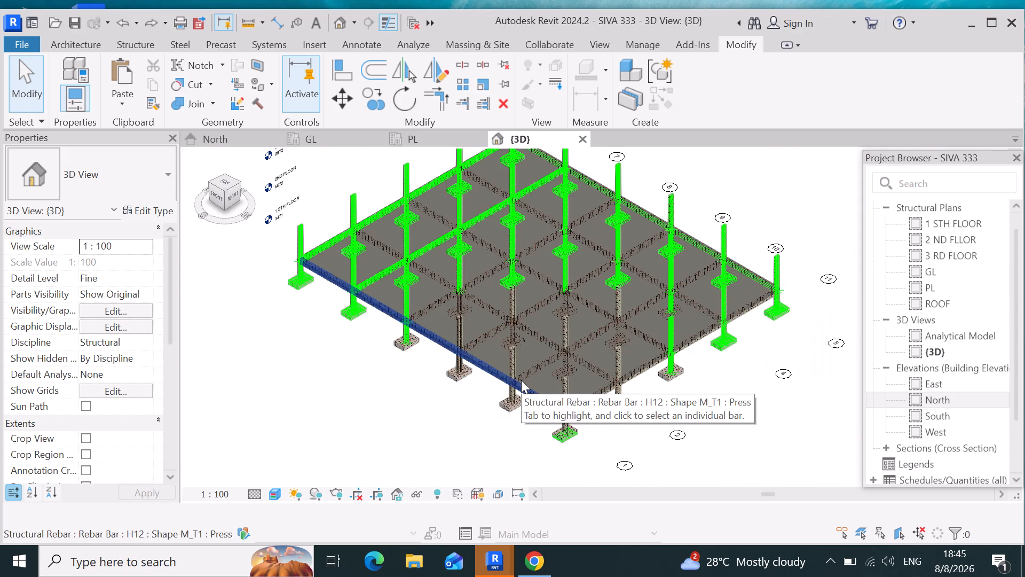
pyautogui.scroll(7, 579, 168)
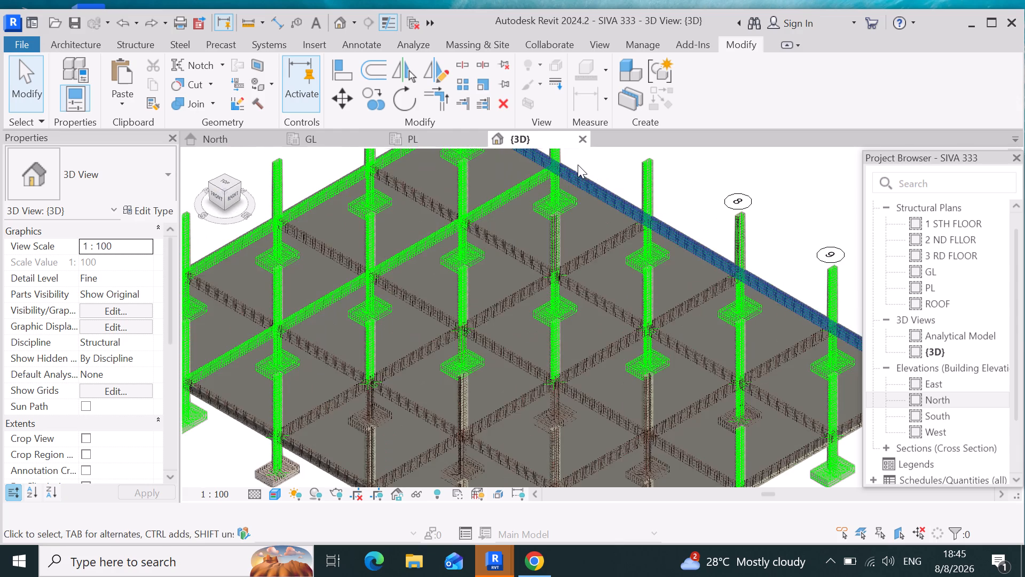
pyautogui.scroll(2, 578, 165)
pyautogui.scroll(5, 441, 220)
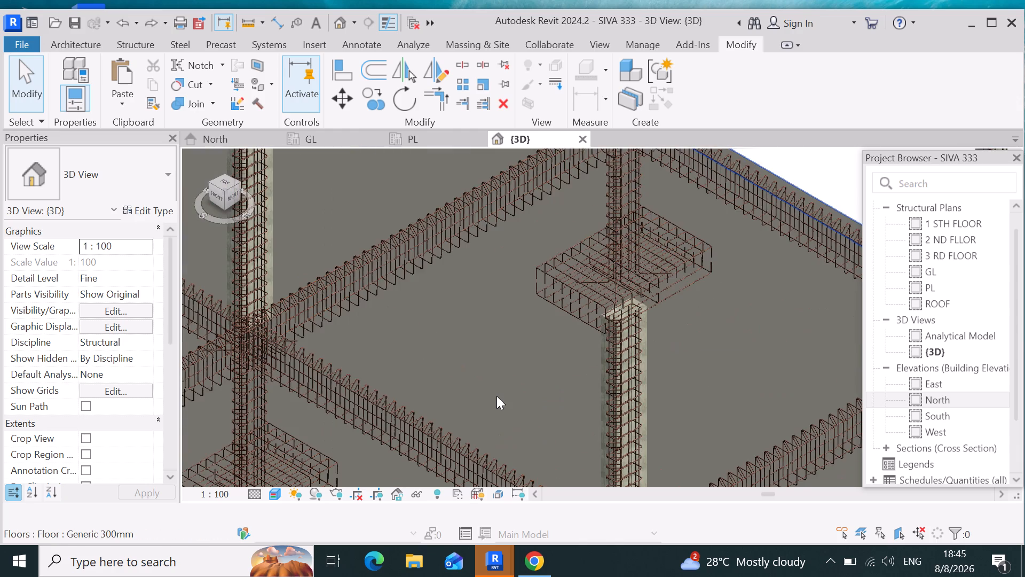
pyautogui.scroll(-13, 496, 396)
pyautogui.scroll(4, 458, 338)
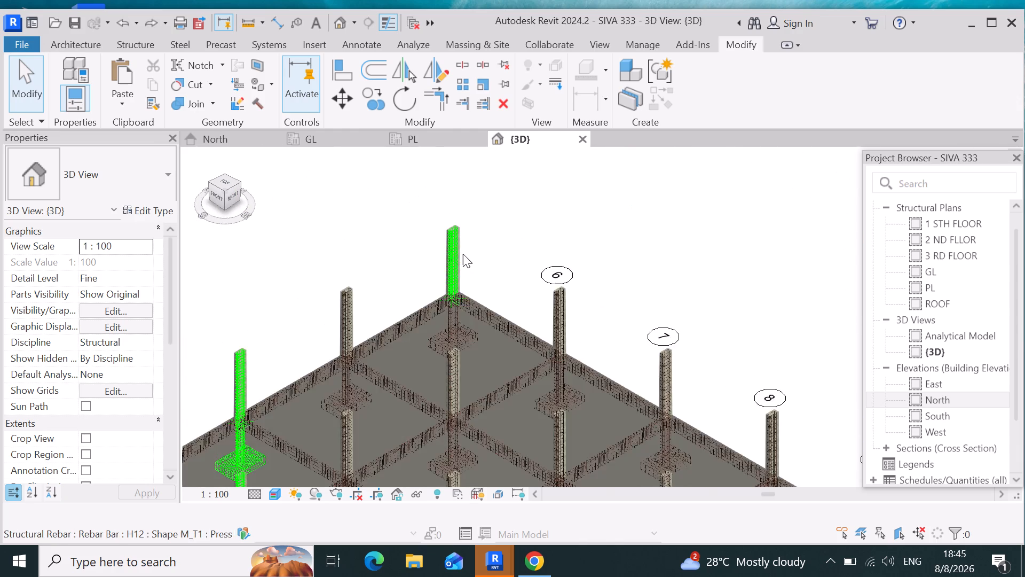
pyautogui.scroll(12, 463, 254)
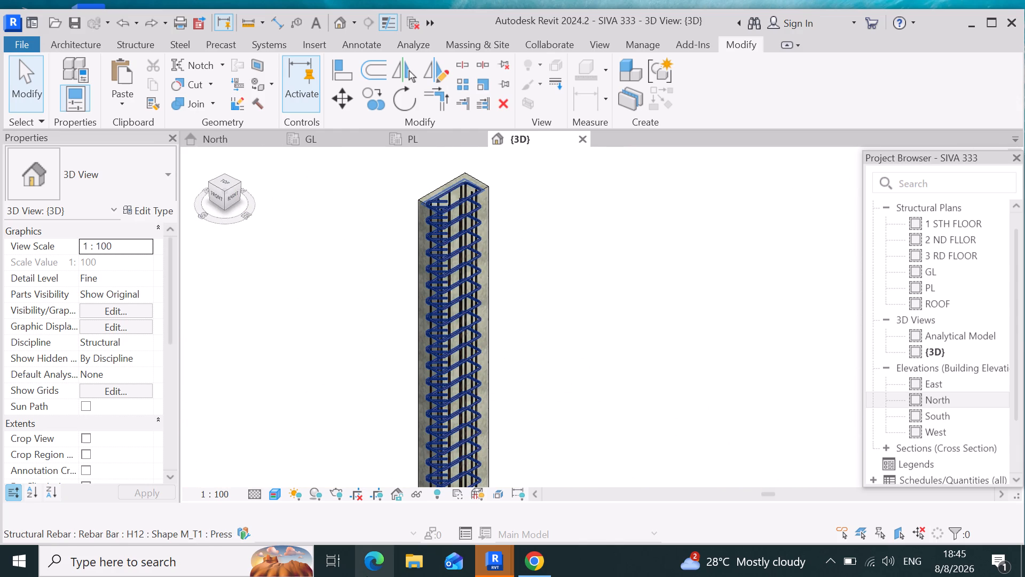
pyautogui.hotkey('ctrl', 'y')
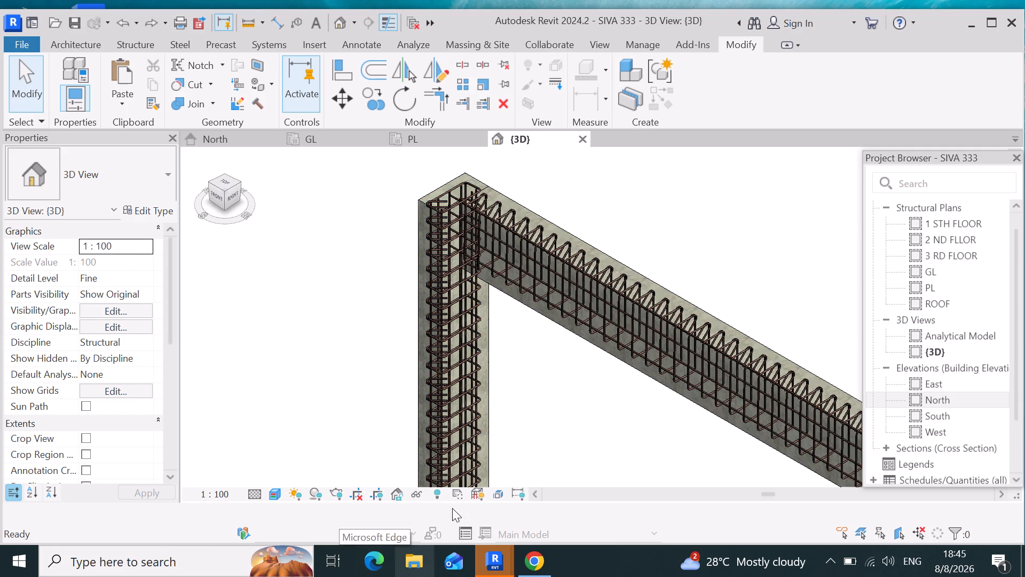
# Examine the PL structural plan's beam reinforcement and column joints around grids 6 and 7, along grids 5 and 4.
pyautogui.scroll(-6, 503, 401)
pyautogui.scroll(-6, 483, 310)
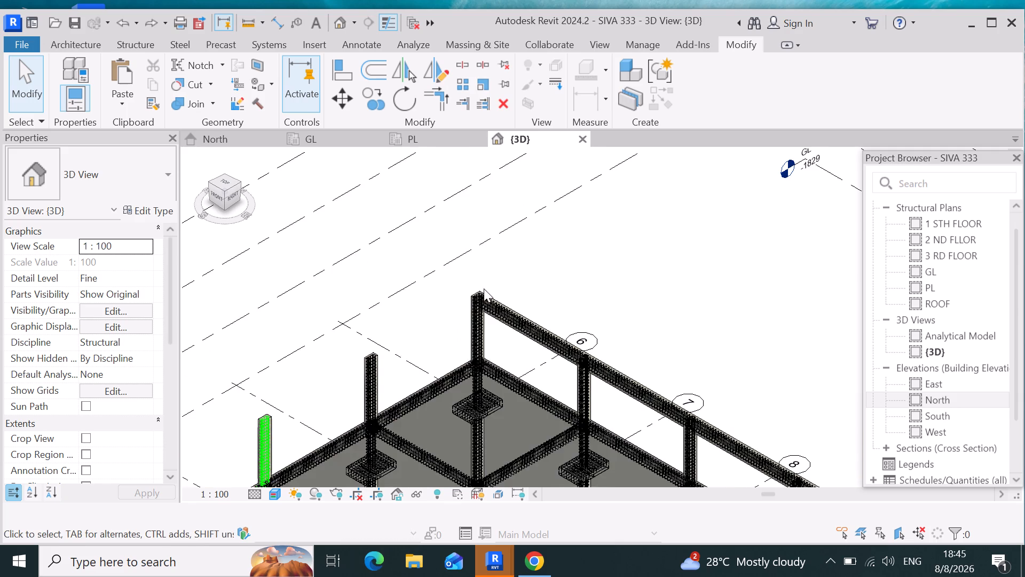
pyautogui.scroll(-5, 484, 283)
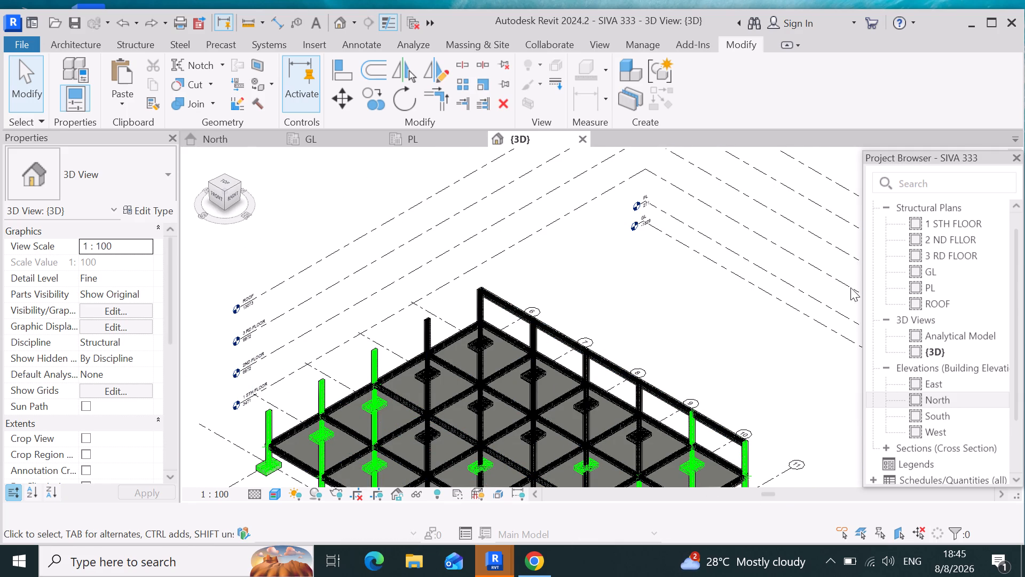
pyautogui.click(450, 135)
pyautogui.scroll(2, 495, 236)
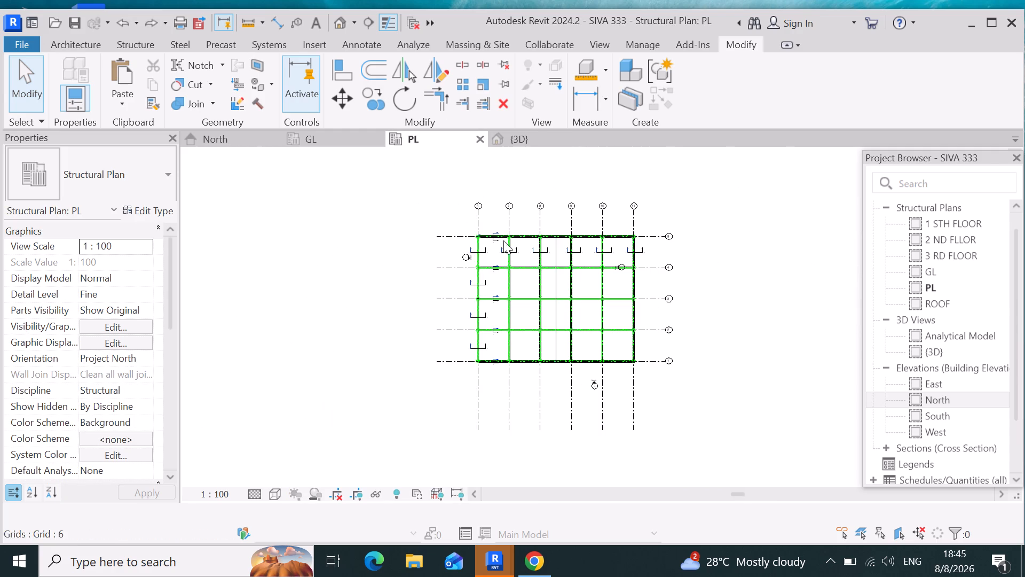
pyautogui.scroll(6, 503, 240)
pyautogui.scroll(10, 478, 198)
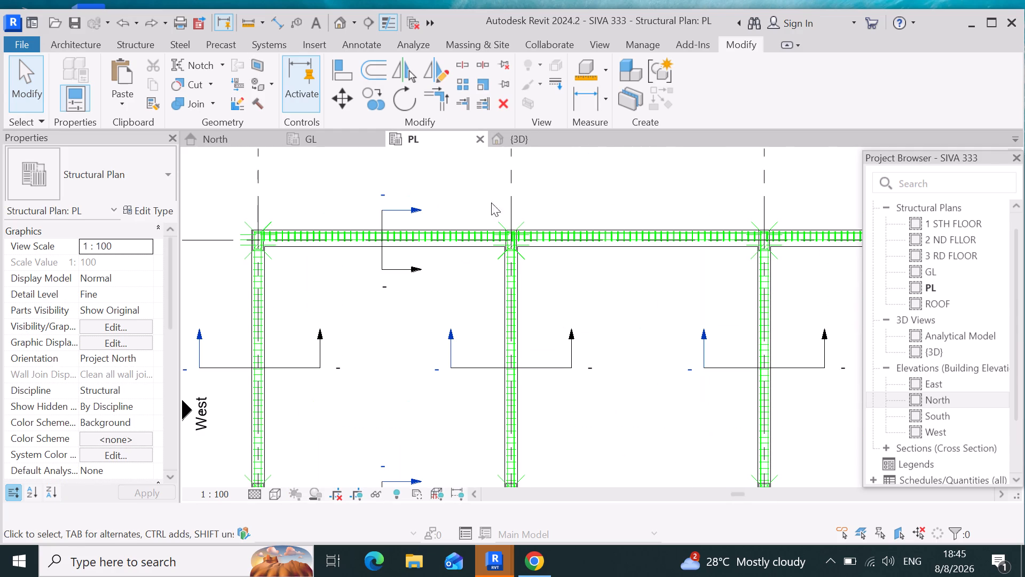
pyautogui.scroll(10, 491, 202)
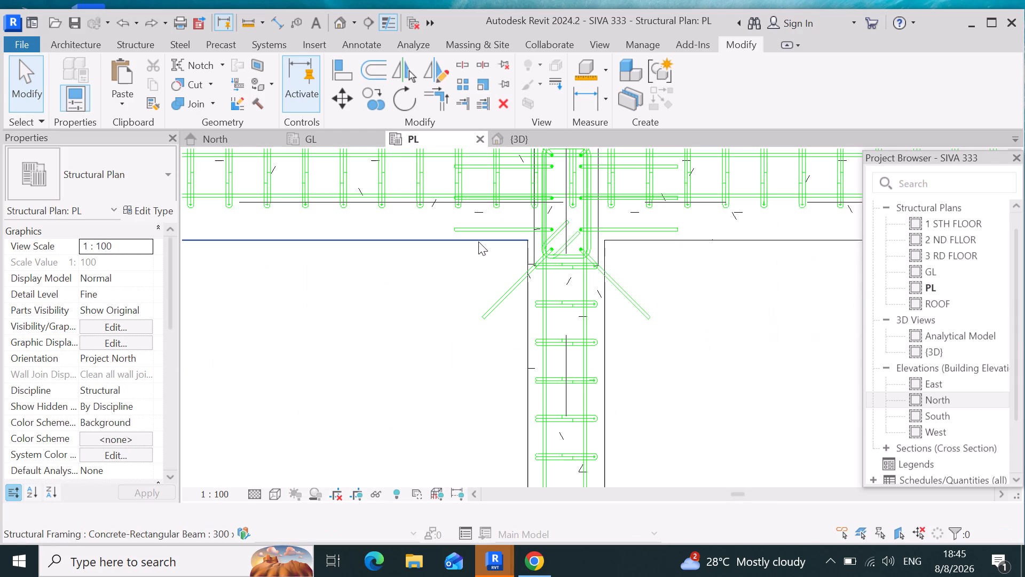
pyautogui.scroll(-5, 483, 290)
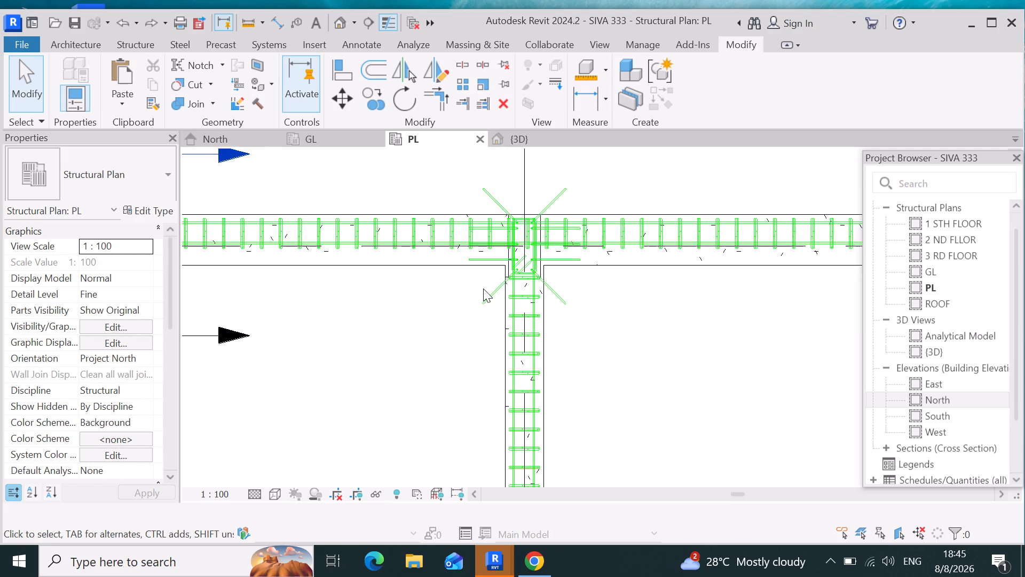
pyautogui.scroll(-17, 483, 288)
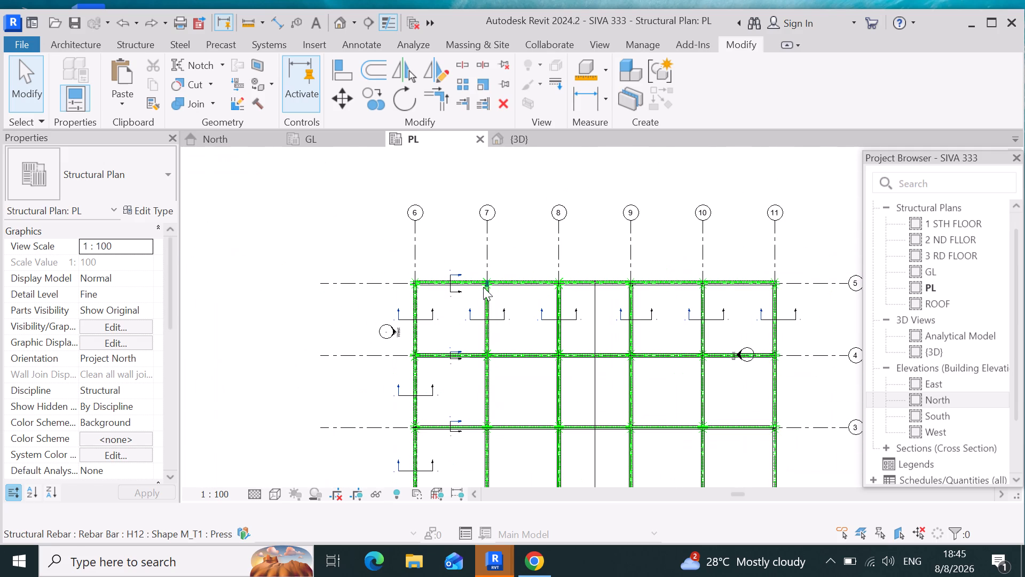
pyautogui.scroll(4, 491, 416)
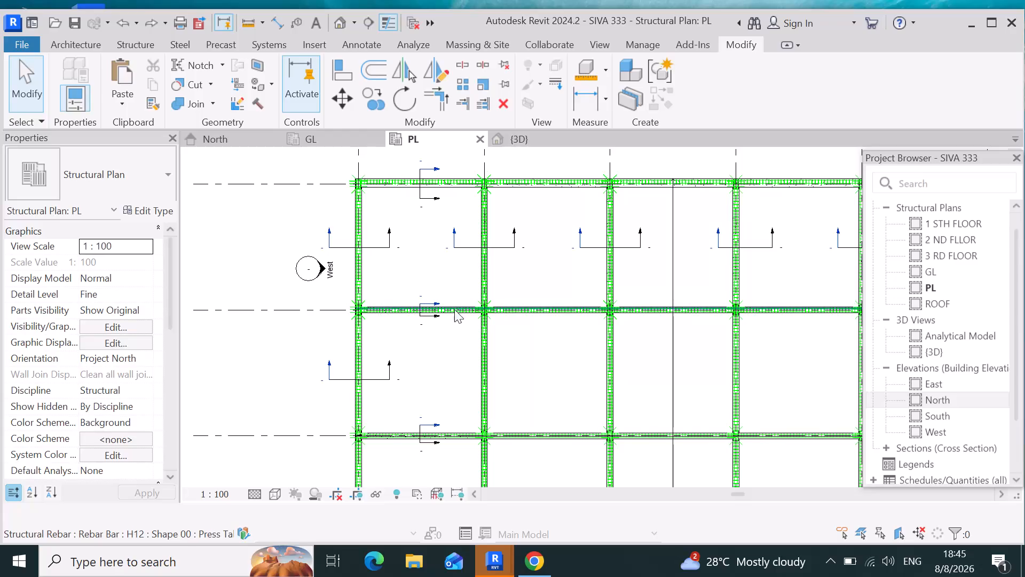
pyautogui.scroll(10, 427, 350)
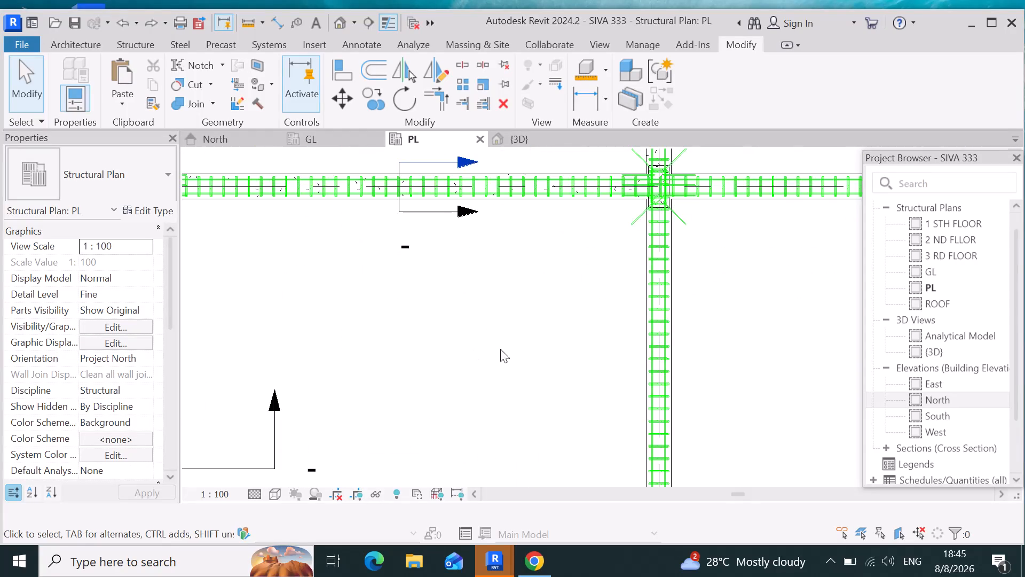
pyautogui.scroll(-6, 538, 345)
pyautogui.scroll(5, 505, 341)
pyautogui.scroll(-5, 505, 341)
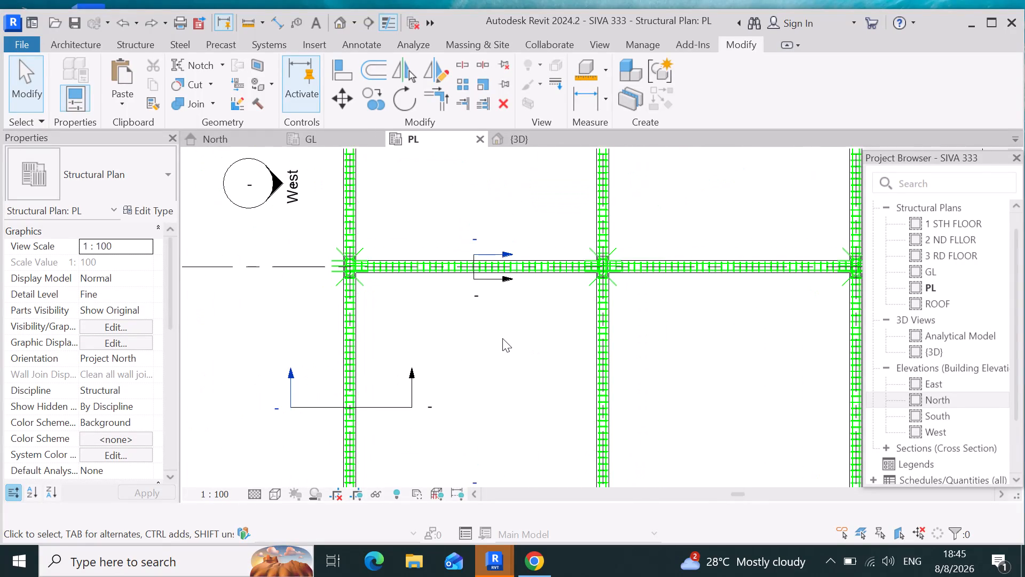
# Open the view of the cross section cutting the grid 4 beam between grids 6 and 7.
pyautogui.scroll(4, 483, 262)
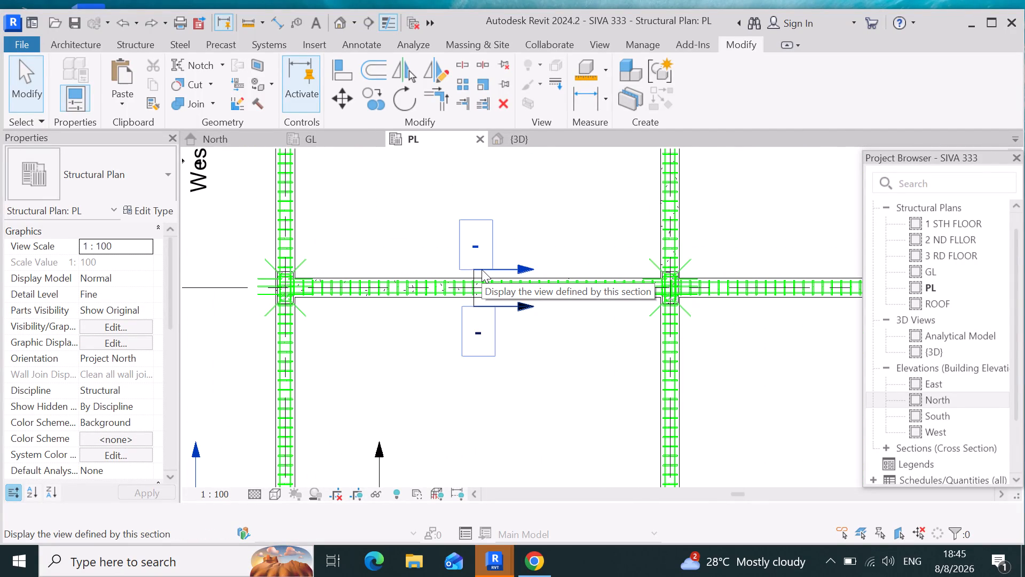
pyautogui.scroll(4, 483, 269)
pyautogui.click(475, 270)
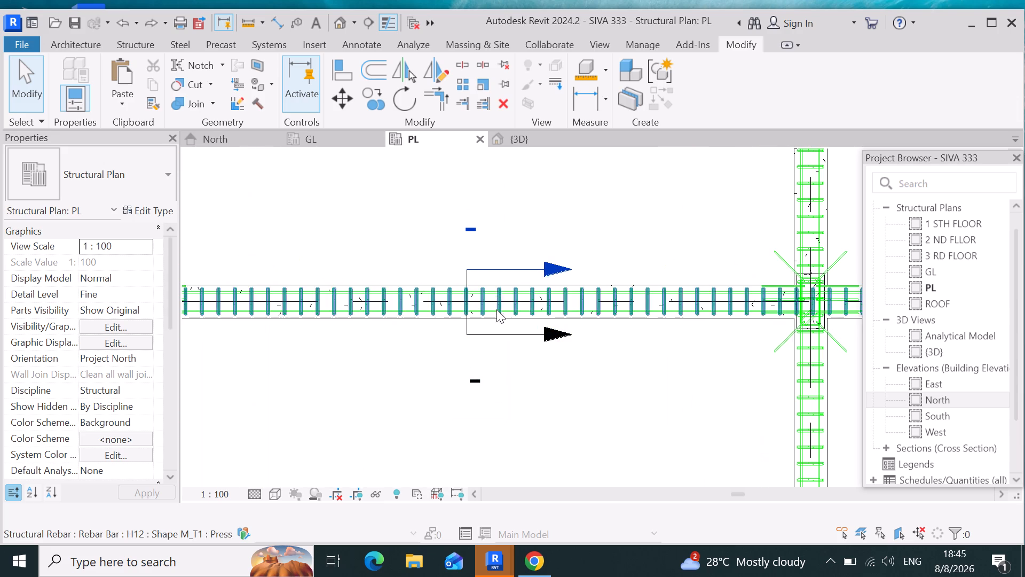
pyautogui.click(545, 266)
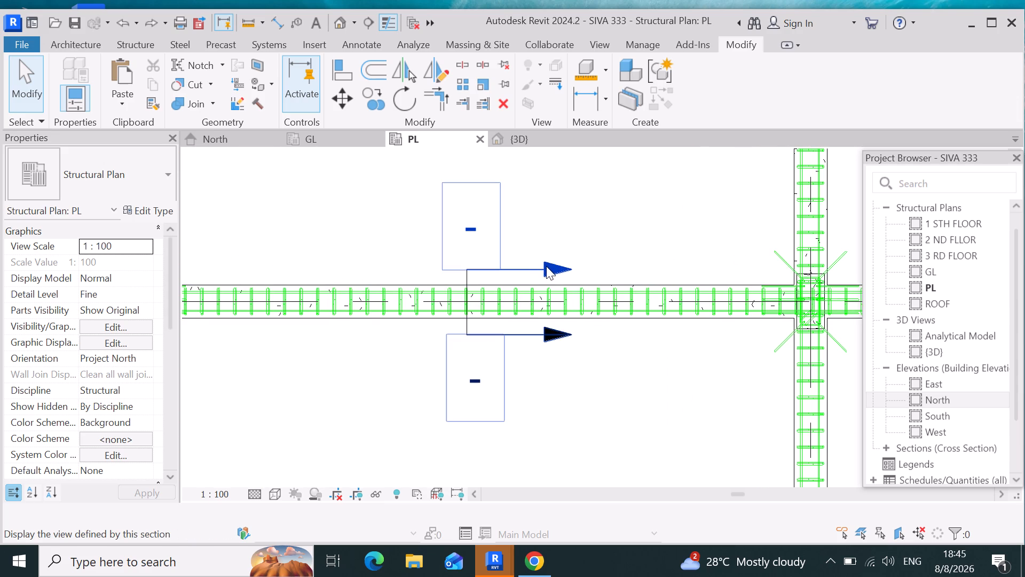
pyautogui.click(533, 339)
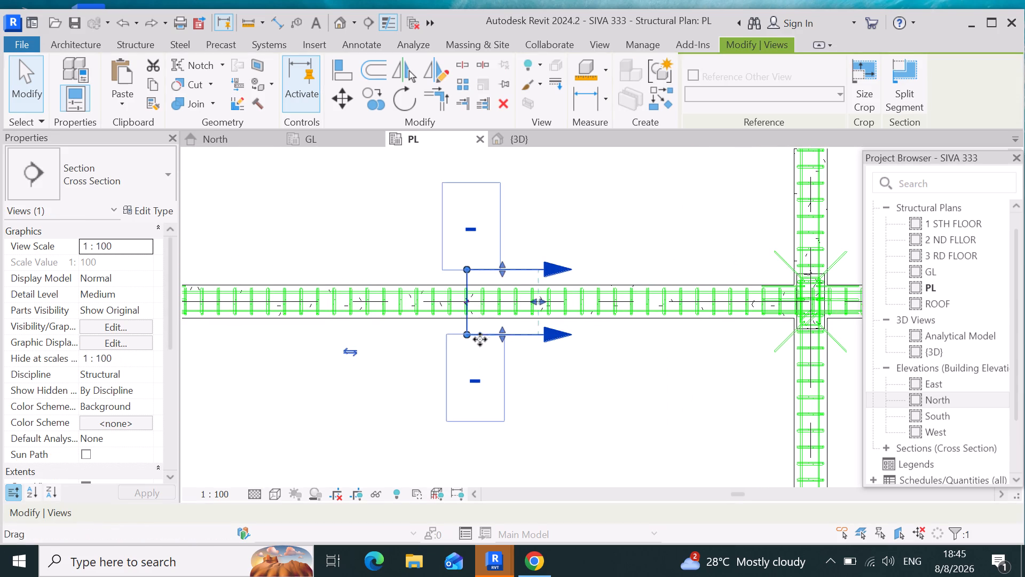
pyautogui.scroll(-4, 502, 321)
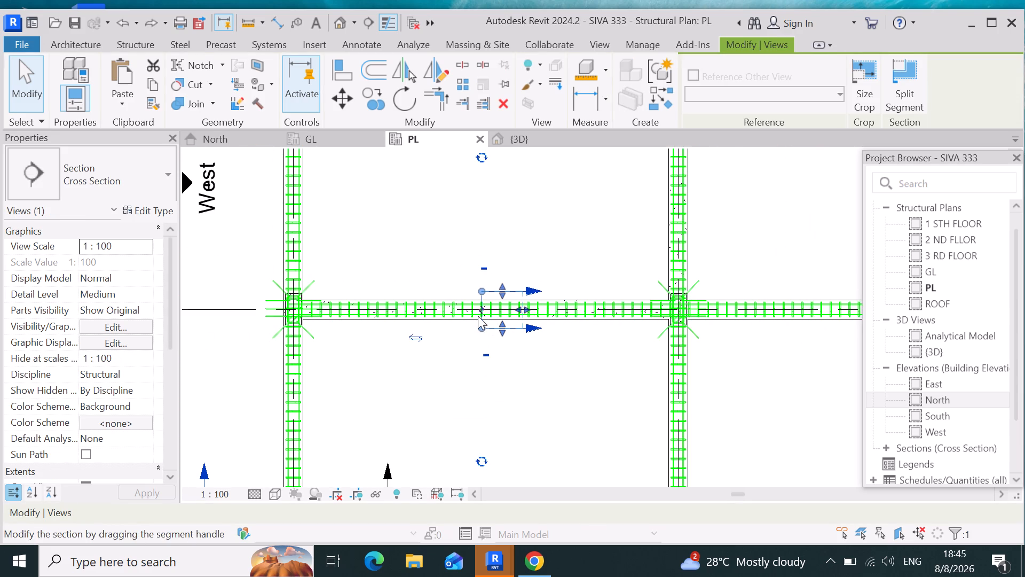
pyautogui.moveTo(480, 308); pyautogui.dragTo(602, 420)
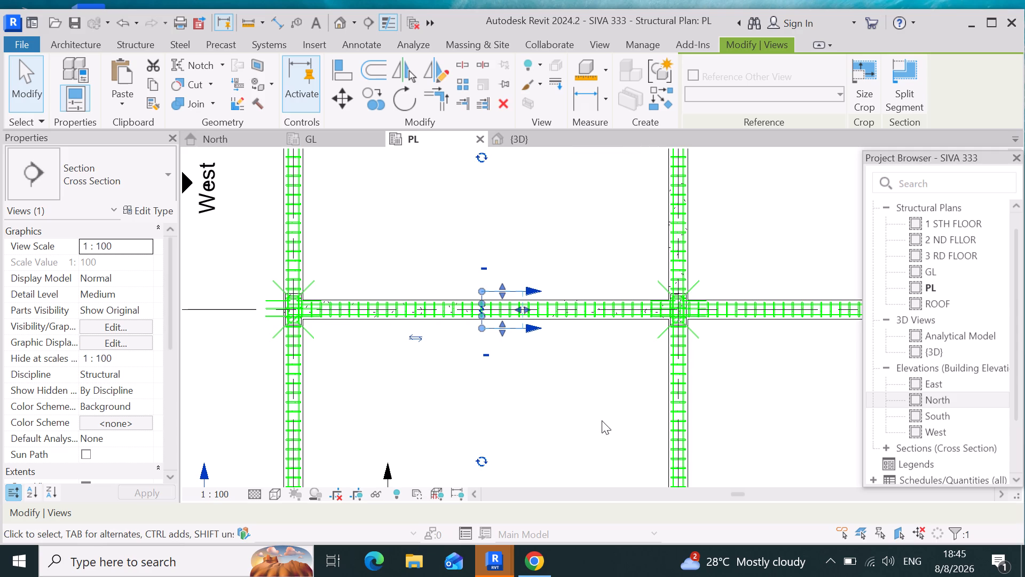
pyautogui.moveTo(602, 420); pyautogui.dragTo(583, 410)
pyautogui.scroll(4, 594, 409)
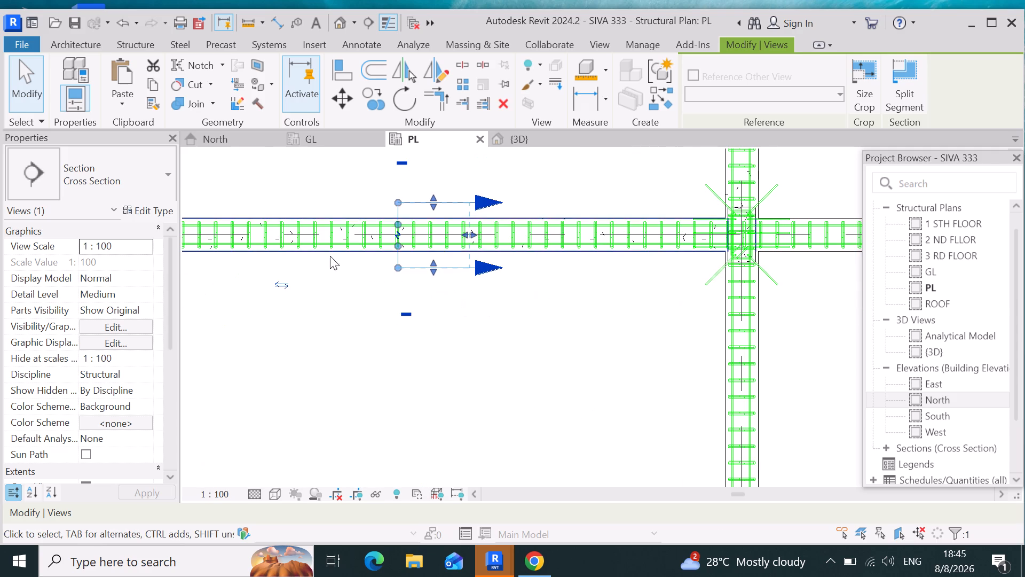
pyautogui.click(614, 396)
pyautogui.scroll(4, 423, 201)
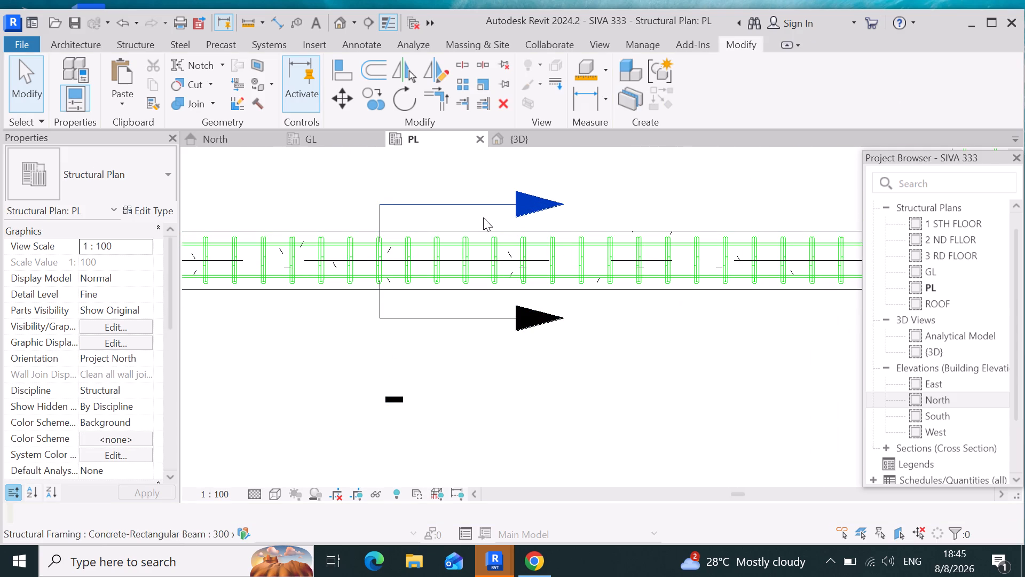
pyautogui.click(477, 209)
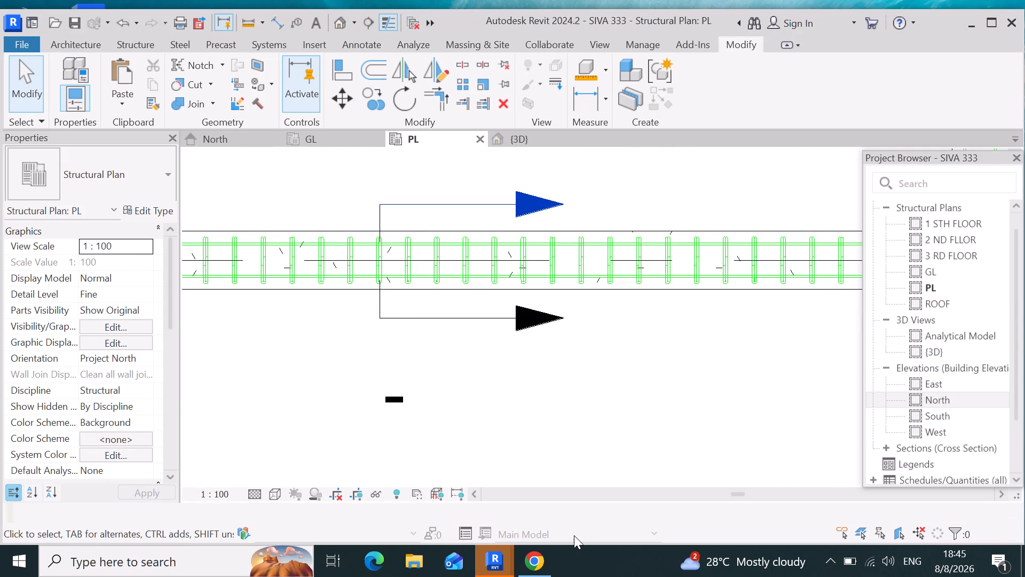
pyautogui.click(421, 202)
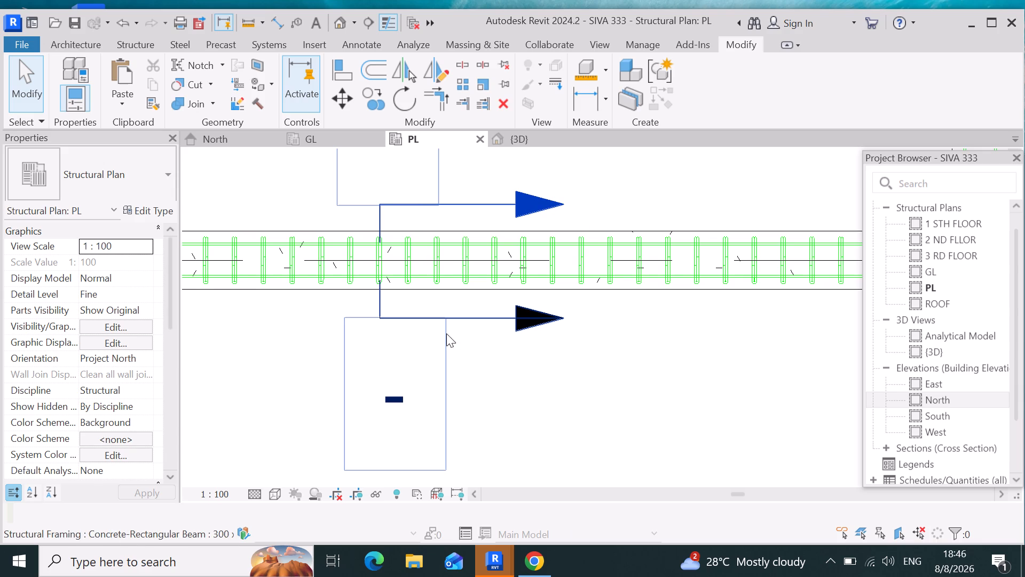
pyautogui.click(444, 322)
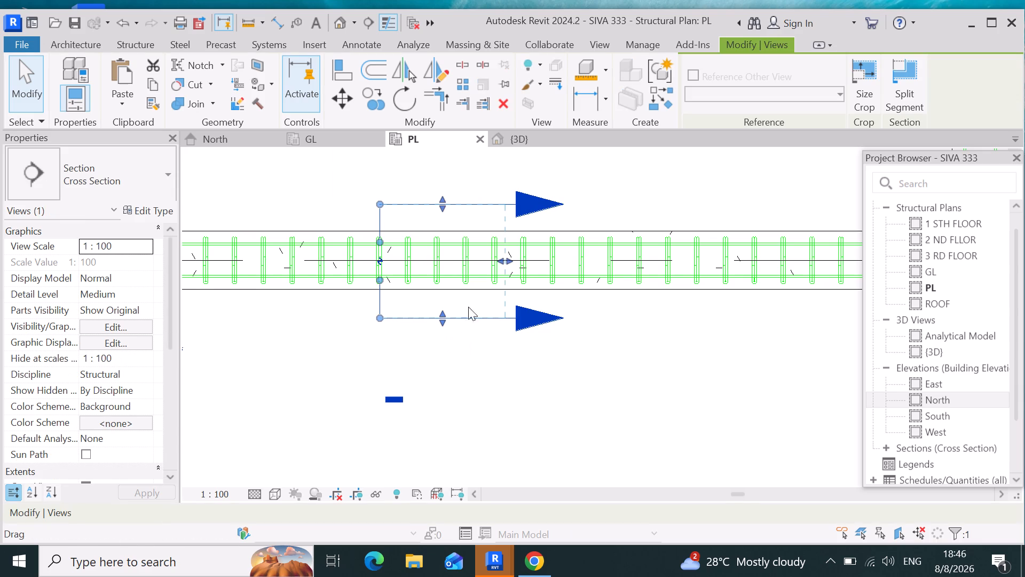
pyautogui.rightClick(471, 308)
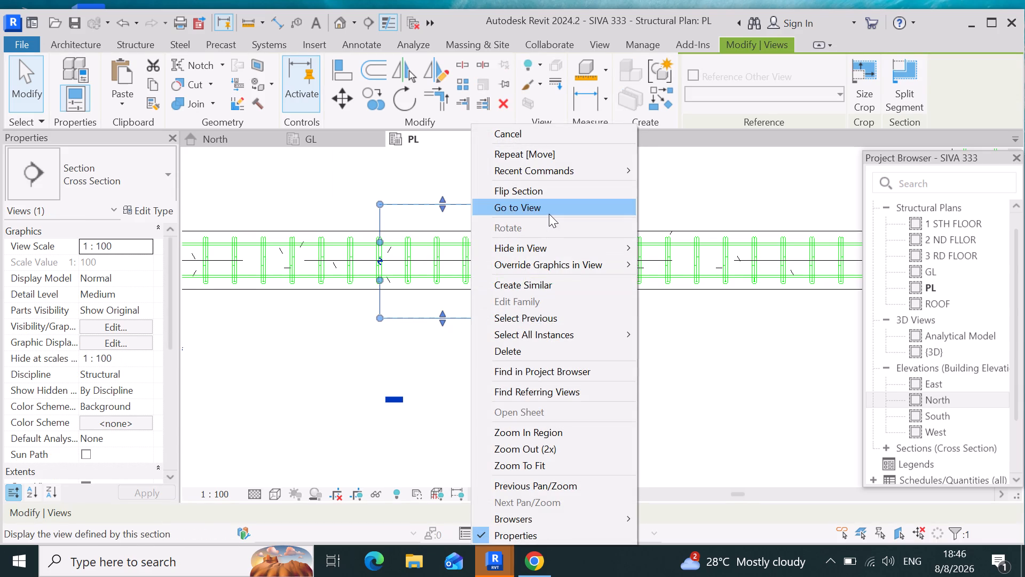
pyautogui.click(549, 214)
# Examine the beam's stirrup, longitudinal bars and concrete outline relative to the floor slab in the section view.
pyautogui.scroll(6, 586, 255)
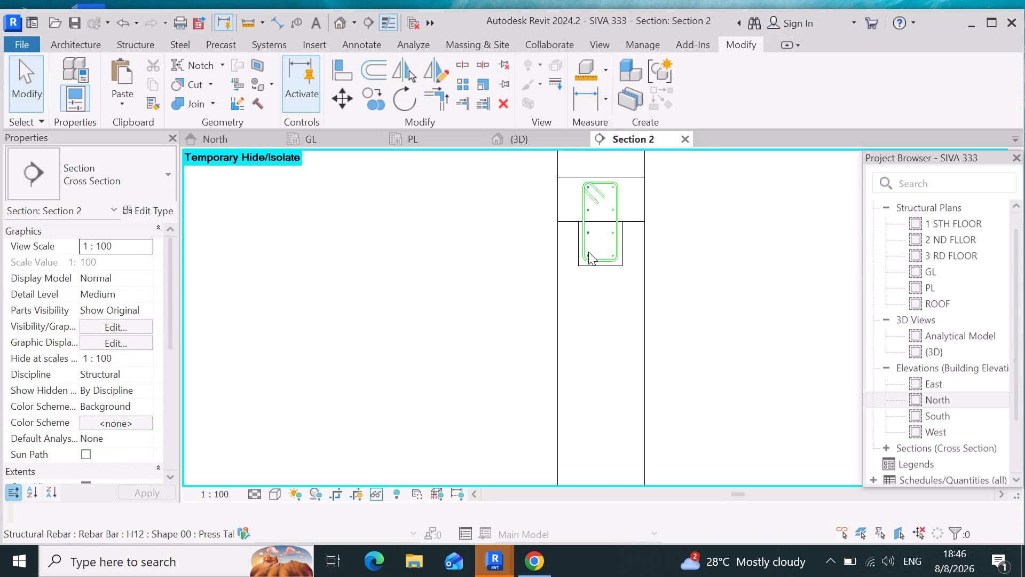
pyautogui.scroll(2, 588, 252)
pyautogui.scroll(-5, 608, 329)
pyautogui.scroll(4, 620, 267)
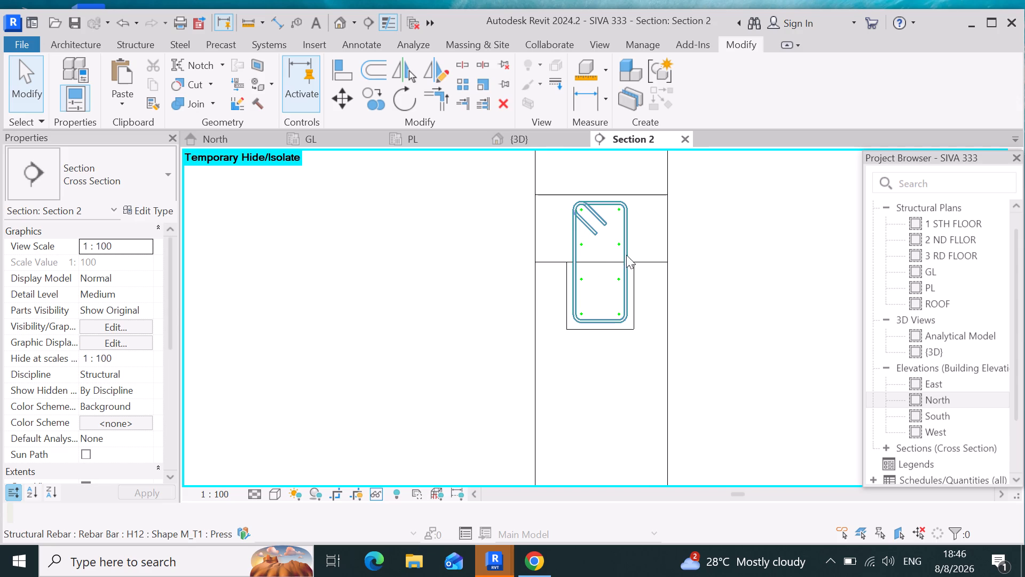
pyautogui.scroll(4, 630, 207)
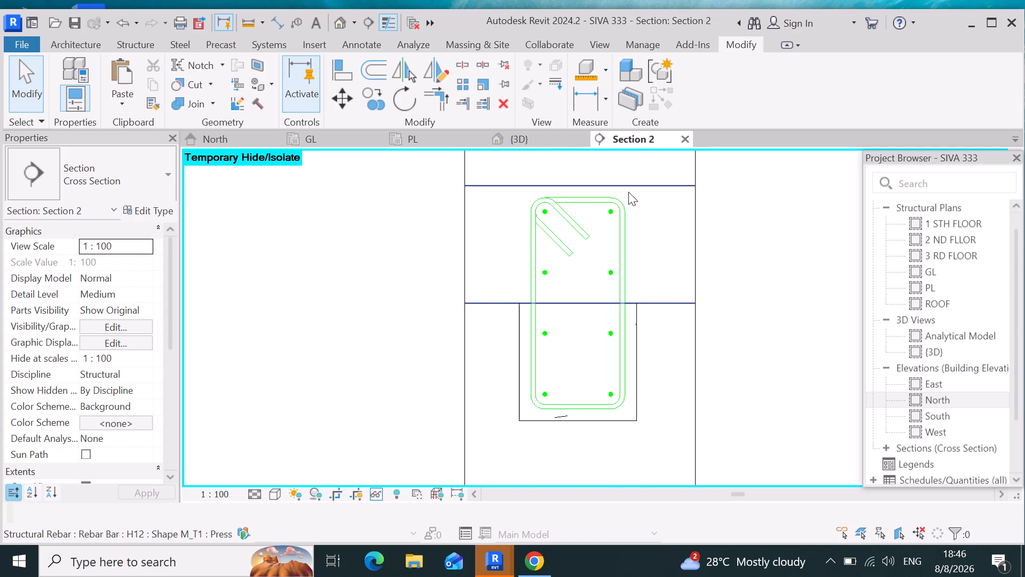
pyautogui.scroll(7, 631, 189)
pyautogui.scroll(-10, 631, 184)
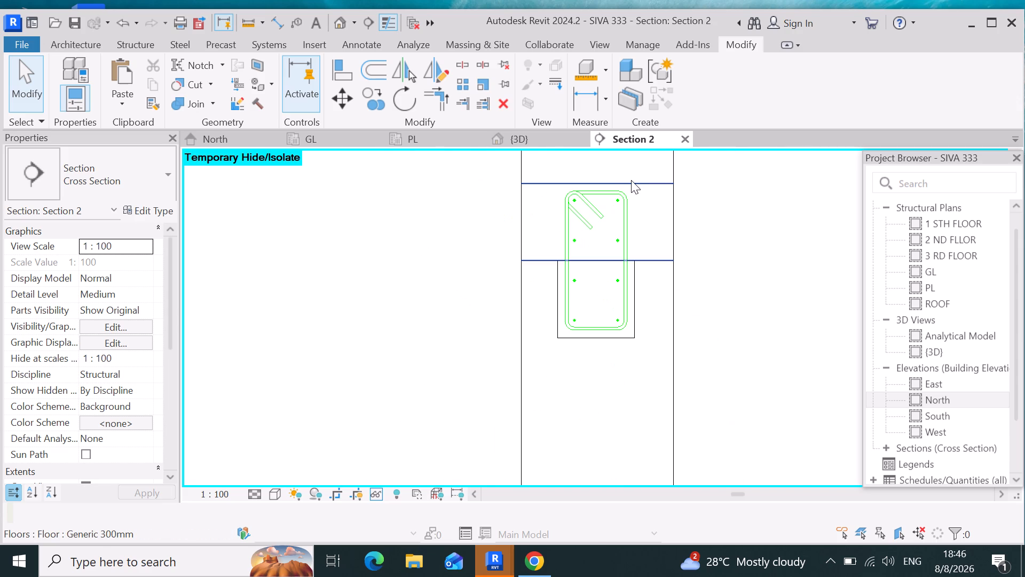
pyautogui.scroll(-6, 631, 180)
pyautogui.scroll(7, 631, 173)
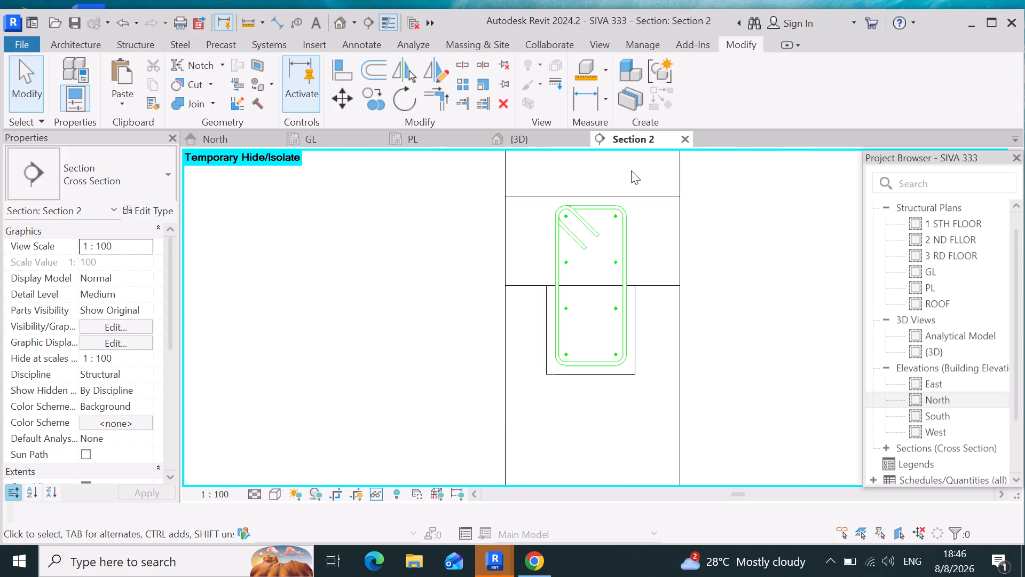
pyautogui.scroll(8, 631, 169)
pyautogui.scroll(-6, 631, 166)
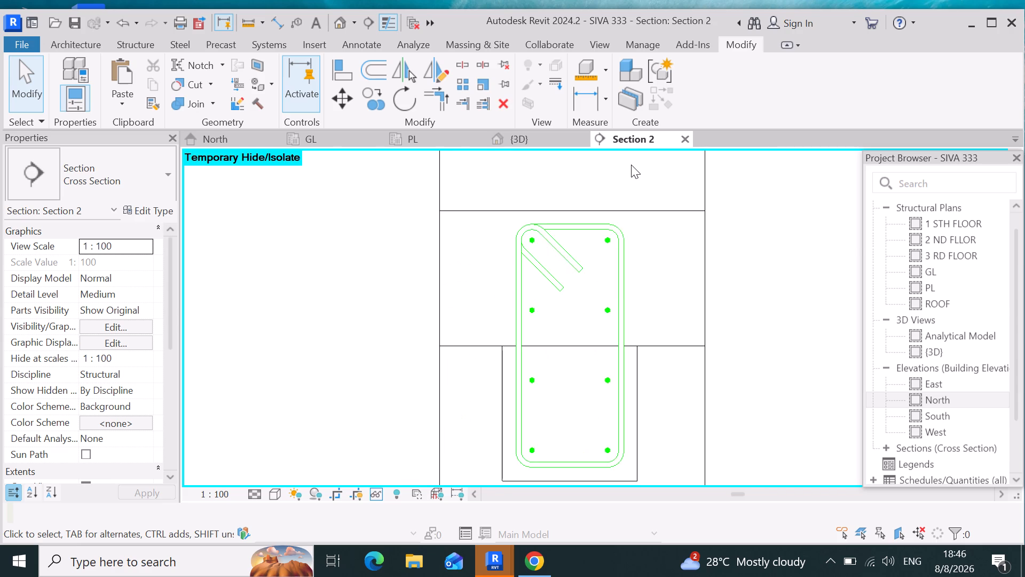
pyautogui.scroll(-11, 631, 165)
pyautogui.scroll(2, 624, 201)
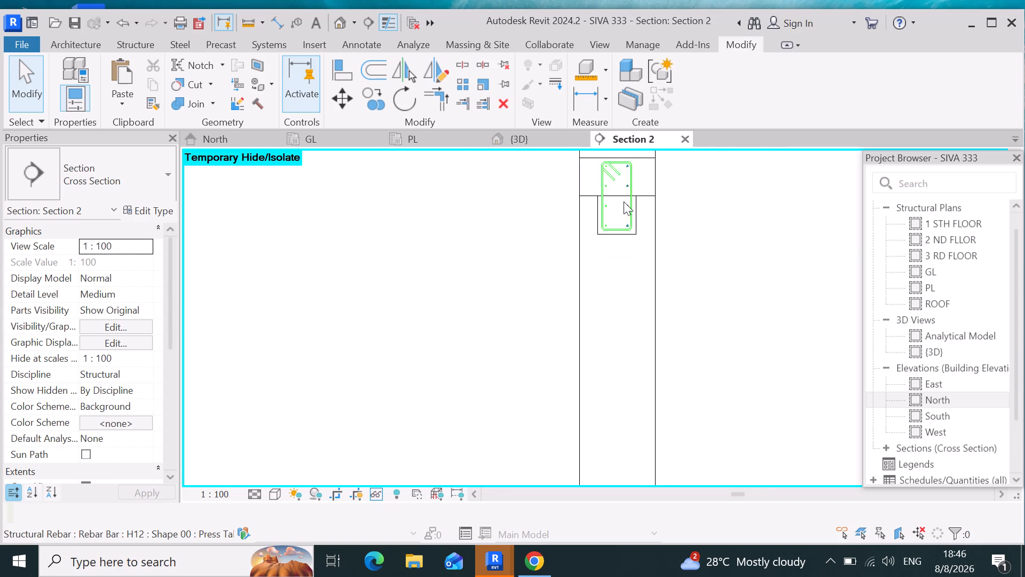
pyautogui.scroll(11, 624, 201)
pyautogui.scroll(5, 523, 492)
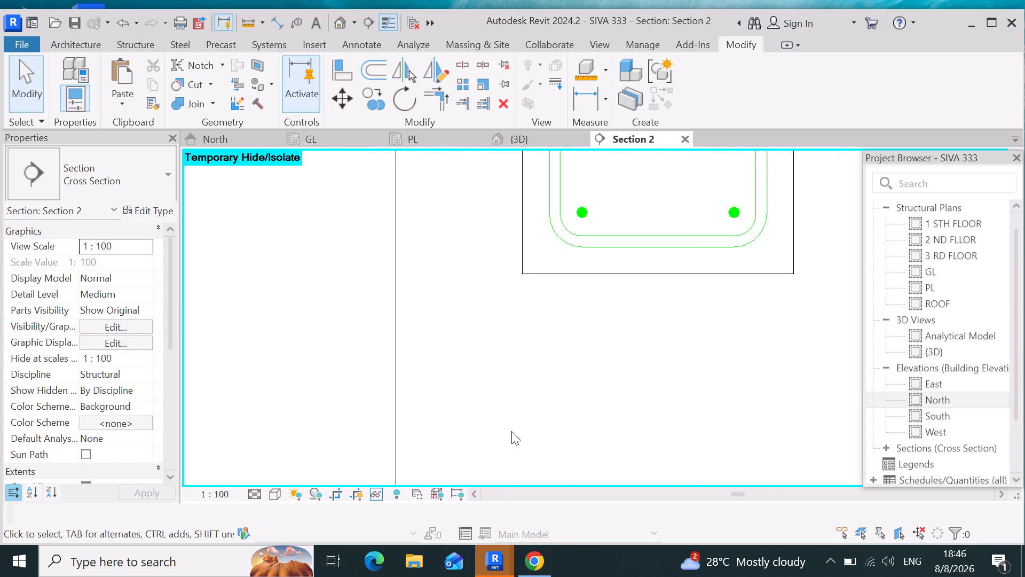
pyautogui.scroll(-6, 511, 430)
pyautogui.scroll(-6, 543, 378)
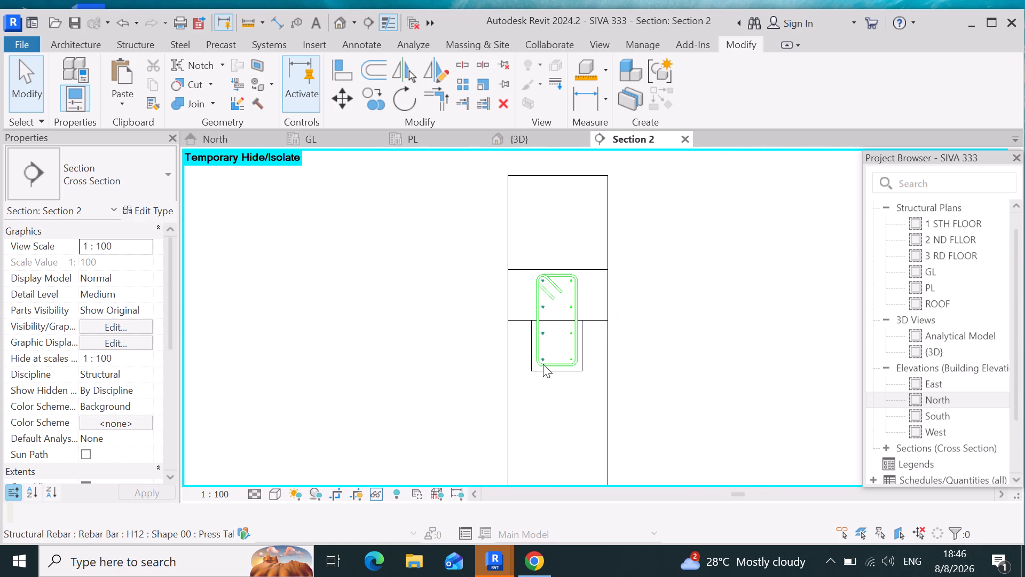
pyautogui.scroll(-5, 543, 364)
pyautogui.scroll(4, 565, 318)
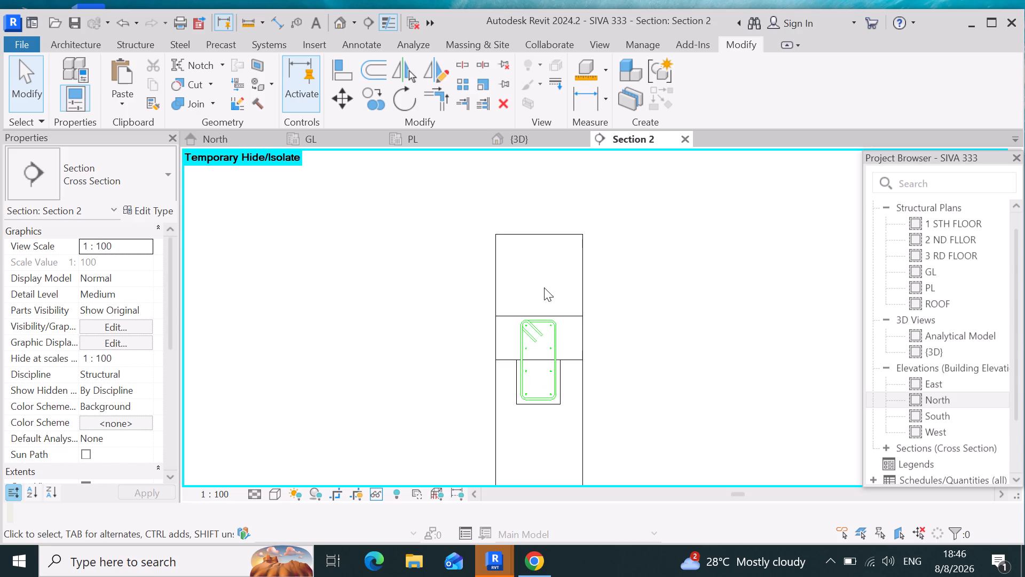
pyautogui.click(542, 279)
pyautogui.moveTo(610, 293); pyautogui.dragTo(382, 279)
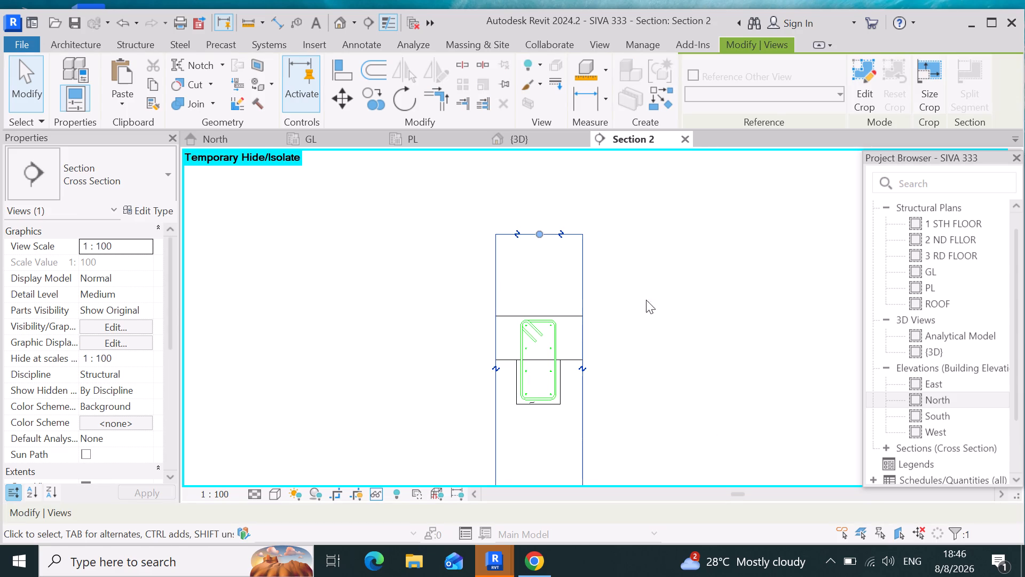
pyautogui.click(672, 294)
pyautogui.scroll(9, 509, 392)
pyautogui.scroll(2, 533, 333)
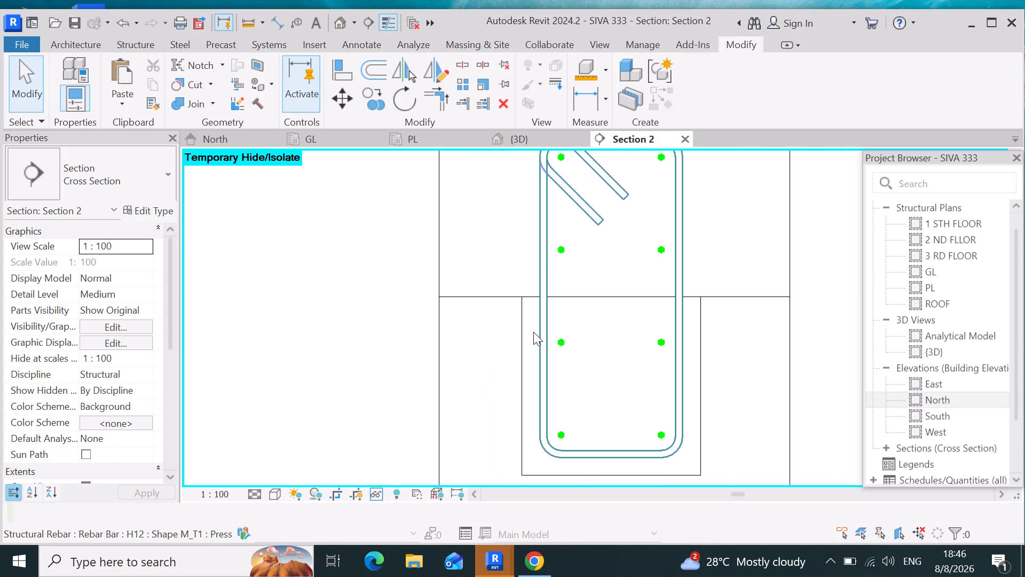
pyautogui.scroll(-5, 590, 344)
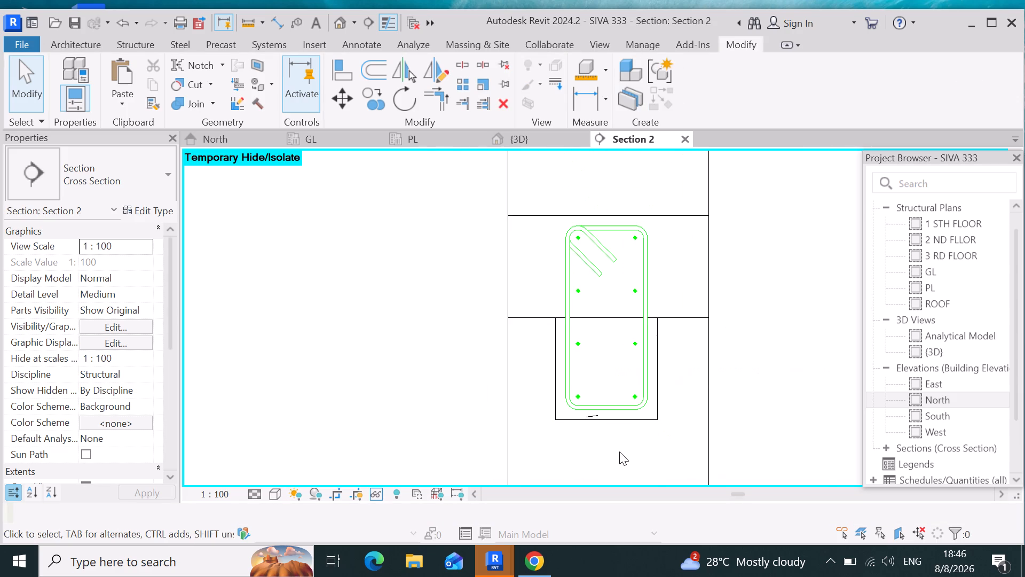
# Reset the temporary hide/isolate in the grid 4 beam's cross section view, and close that view.
pyautogui.scroll(4, 587, 394)
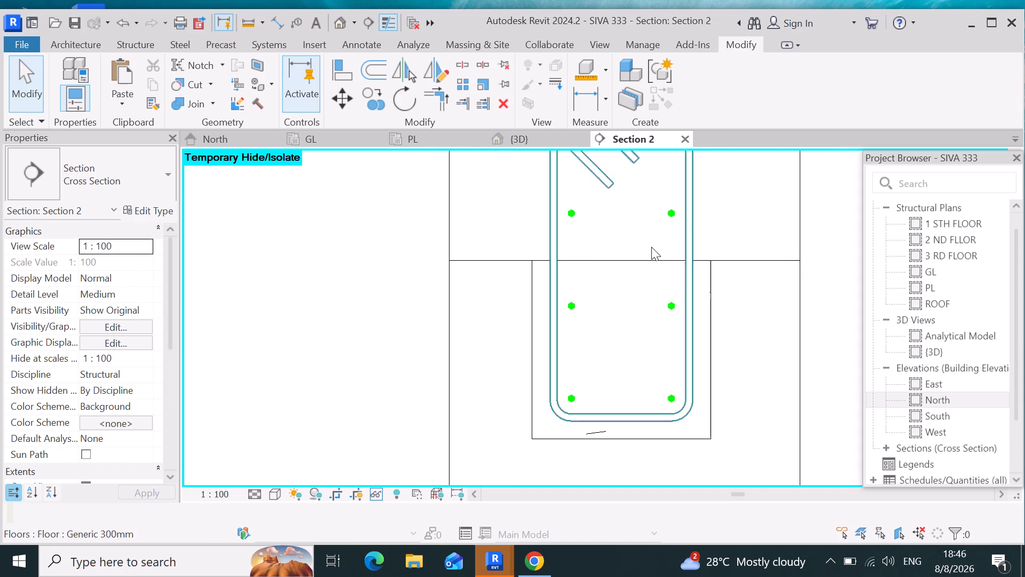
pyautogui.write('HR')
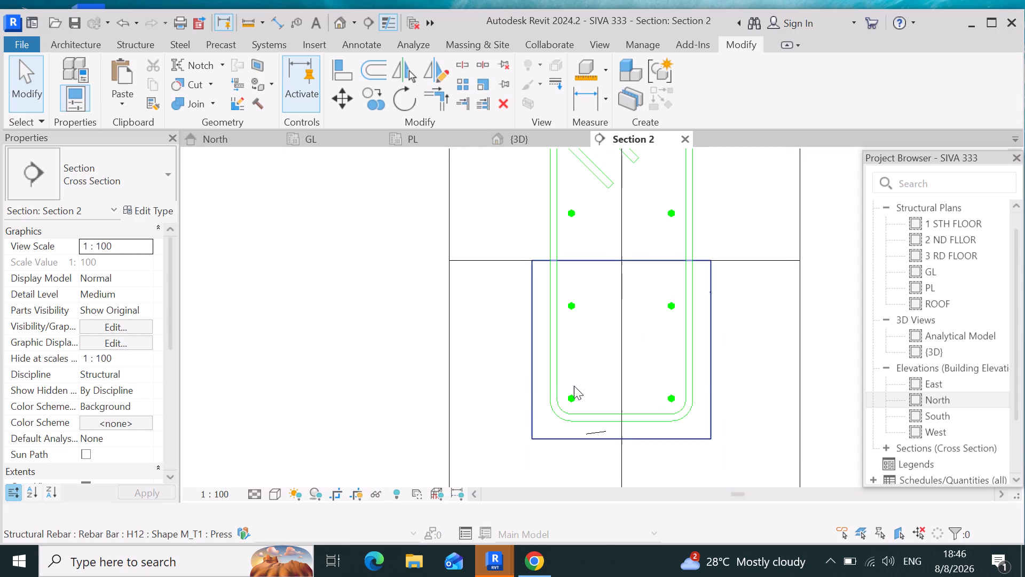
pyautogui.scroll(-11, 574, 379)
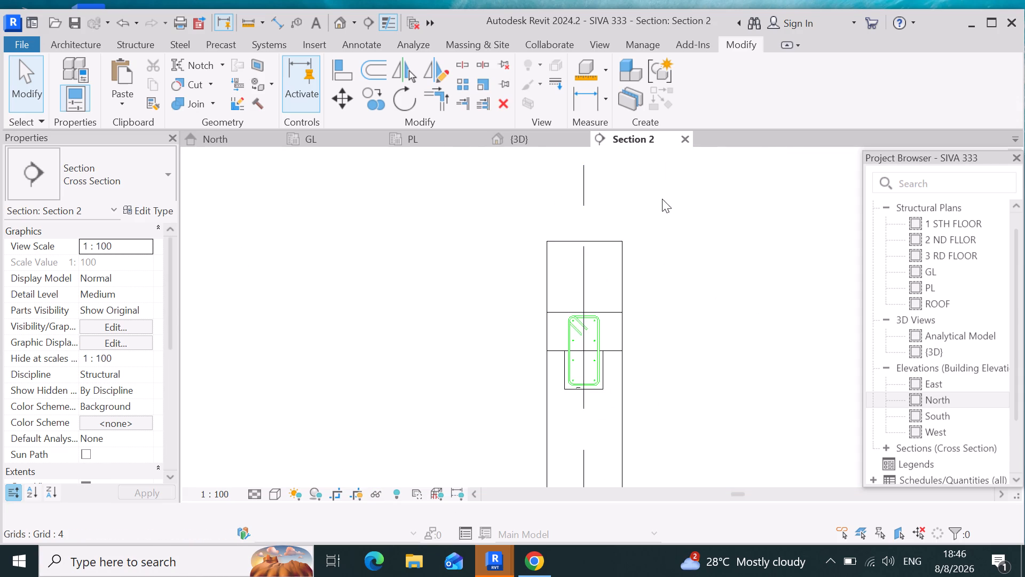
pyautogui.click(689, 143)
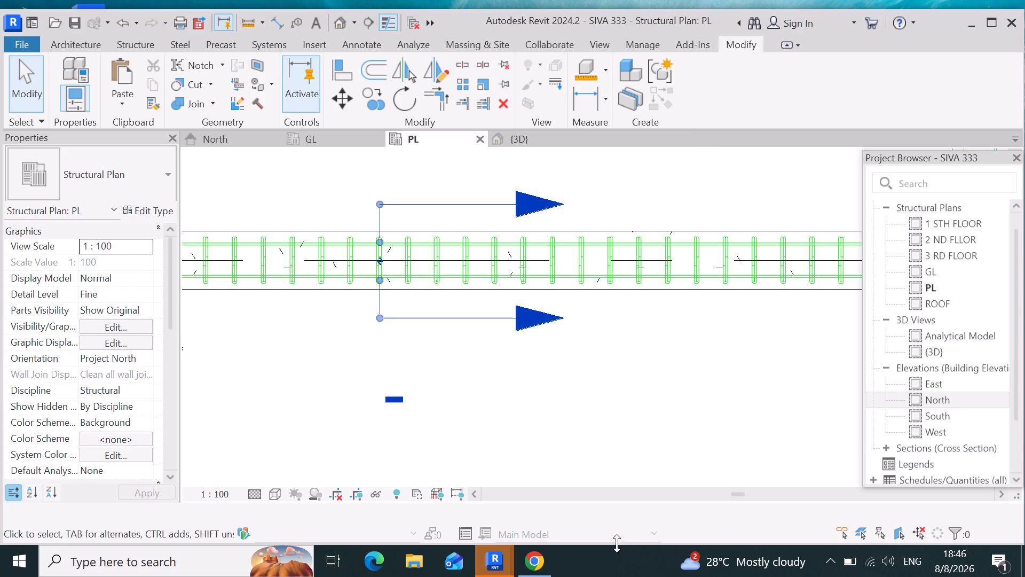
# Examine the PL floor slab and the plinth beam beneath it, including their column joints, in the North elevation.
pyautogui.scroll(-13, 319, 326)
pyautogui.scroll(-5, 421, 342)
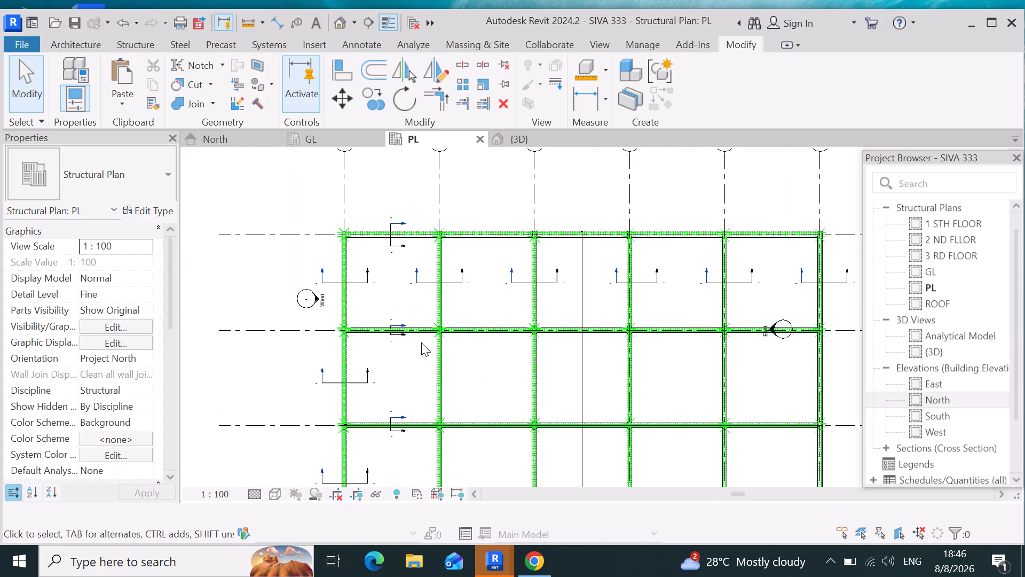
pyautogui.click(250, 143)
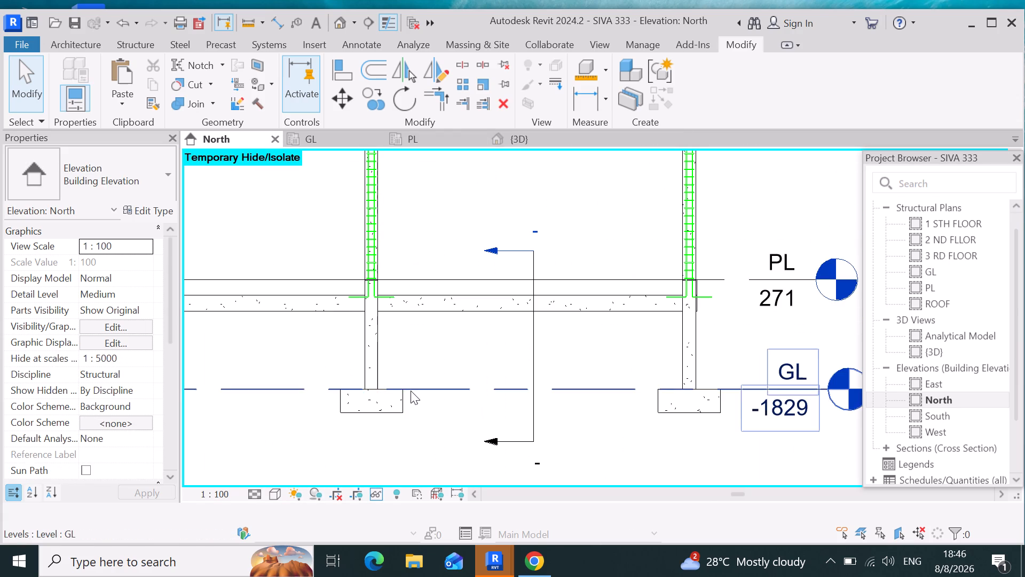
pyautogui.scroll(4, 650, 330)
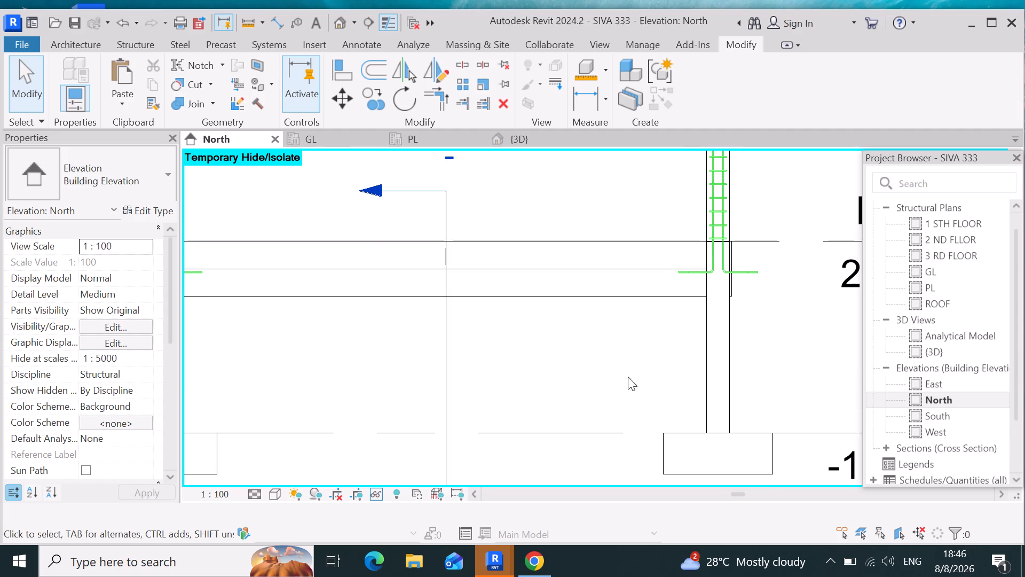
pyautogui.scroll(4, 609, 311)
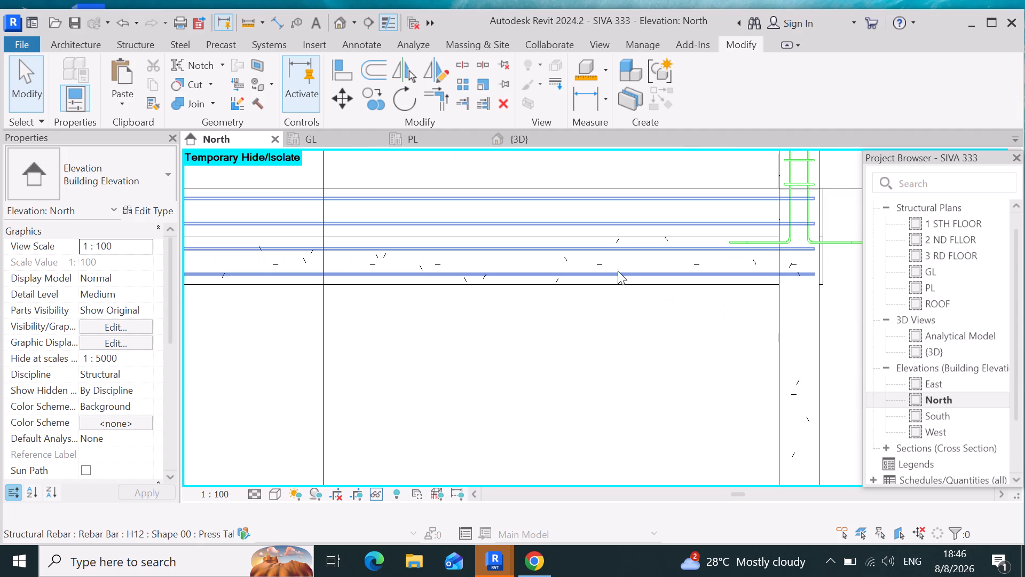
pyautogui.click(627, 223)
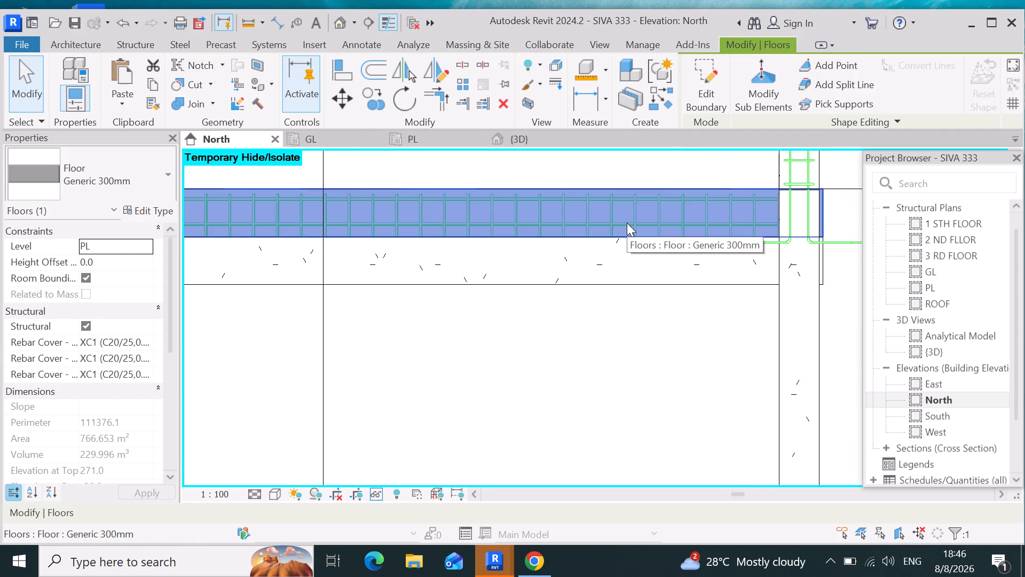
pyautogui.scroll(4, 634, 294)
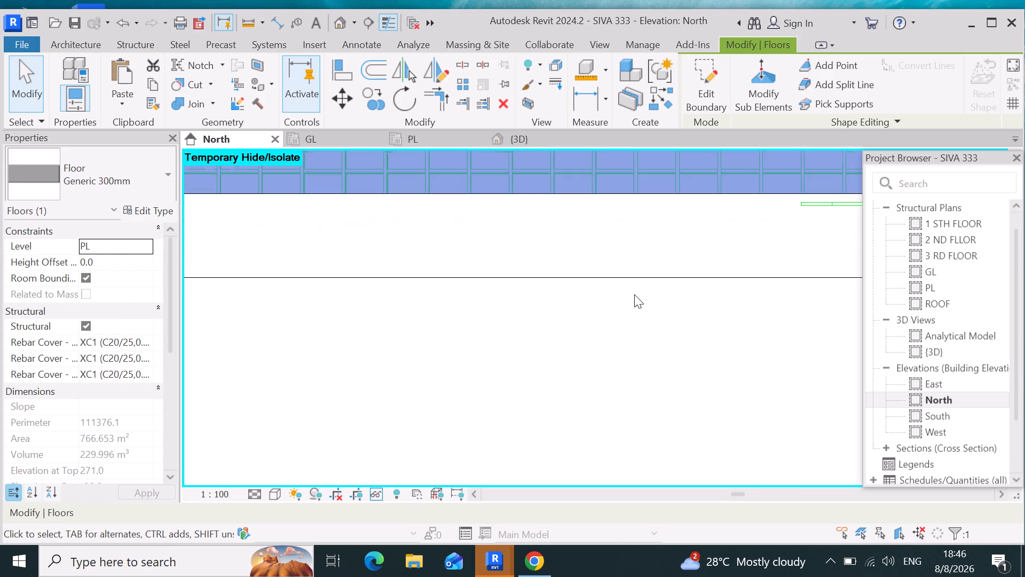
pyautogui.click(643, 278)
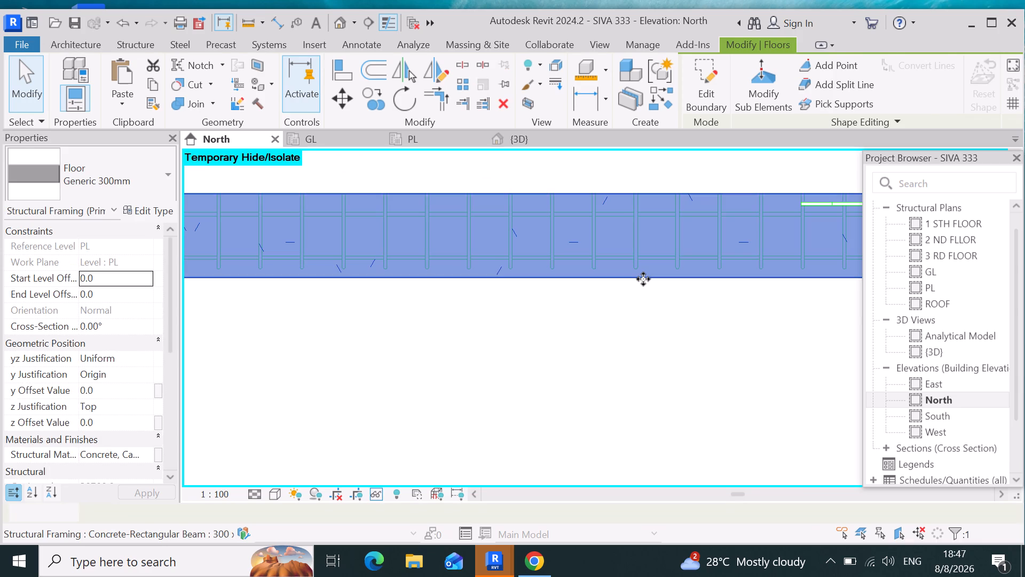
pyautogui.scroll(-11, 634, 335)
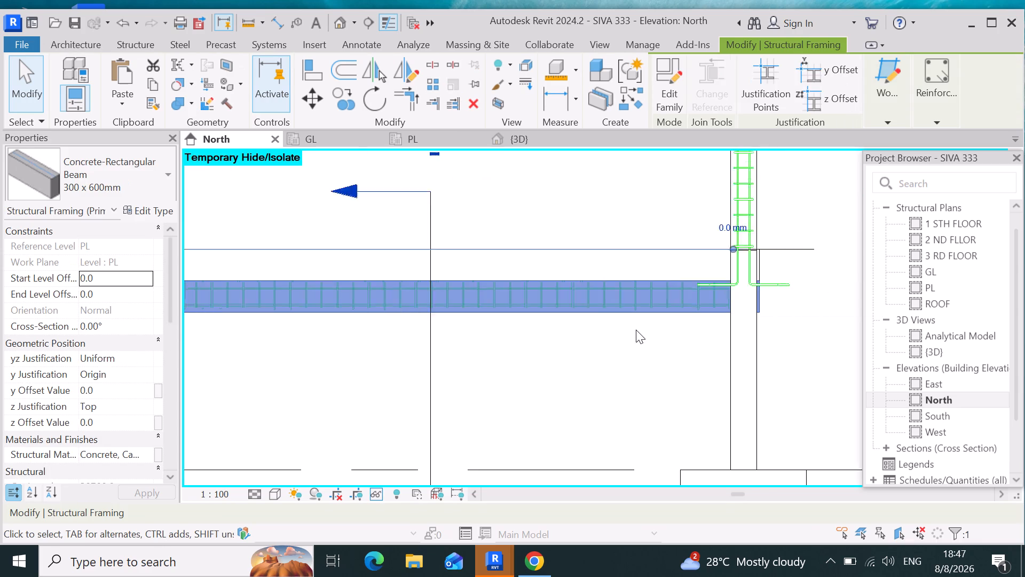
pyautogui.scroll(-7, 636, 330)
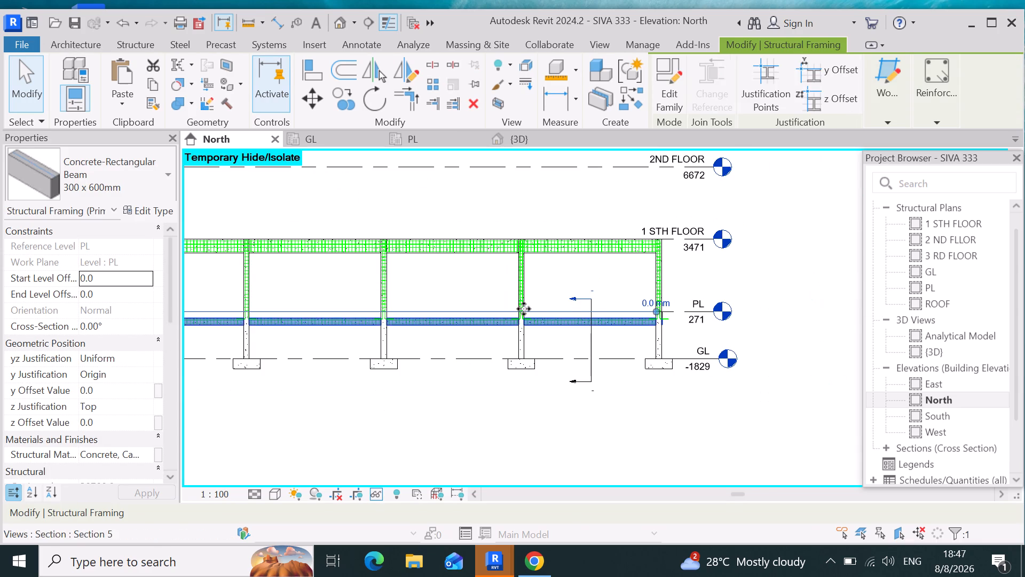
pyautogui.scroll(9, 524, 308)
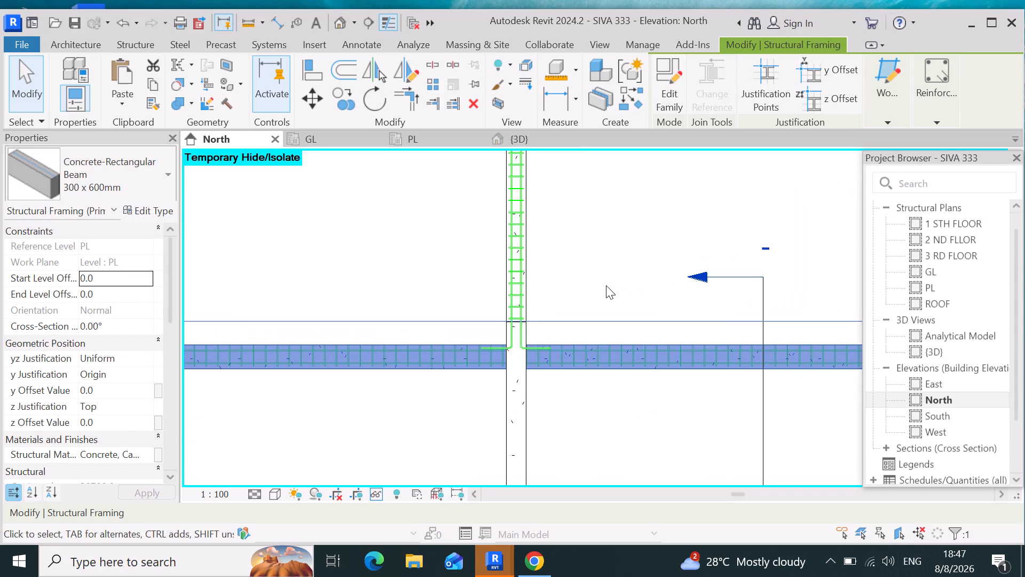
pyautogui.scroll(-11, 606, 285)
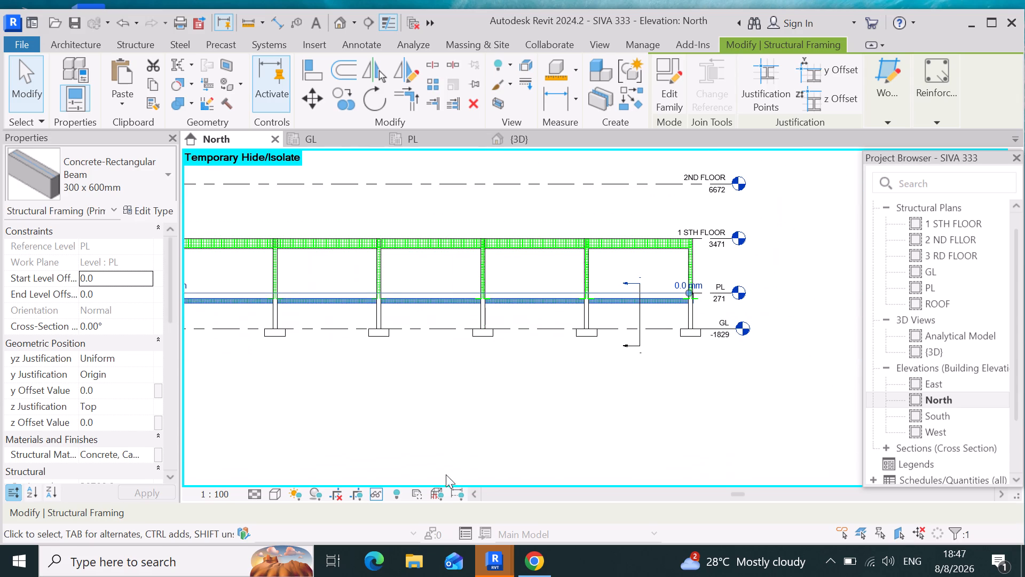
# Inspect the 1 STH FLOOR beam's level offsets, justification and rebar cover properties in the North elevation.
pyautogui.scroll(5, 405, 292)
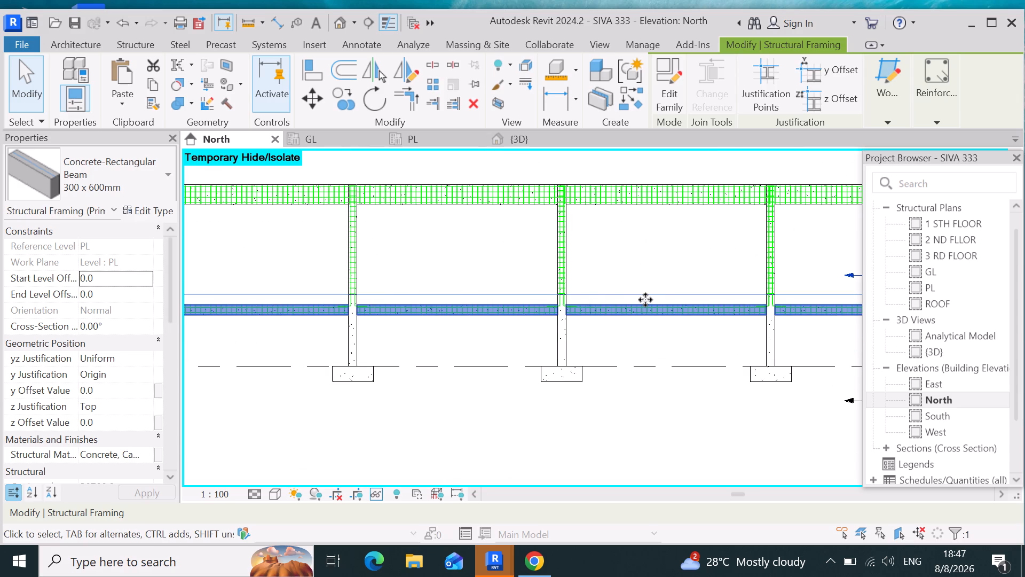
pyautogui.scroll(4, 432, 191)
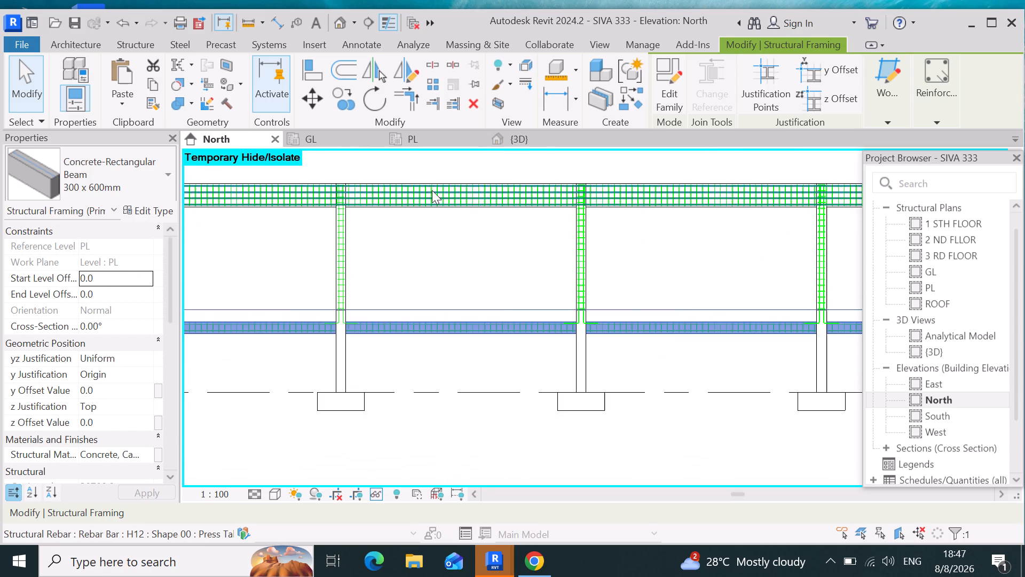
pyautogui.scroll(4, 428, 182)
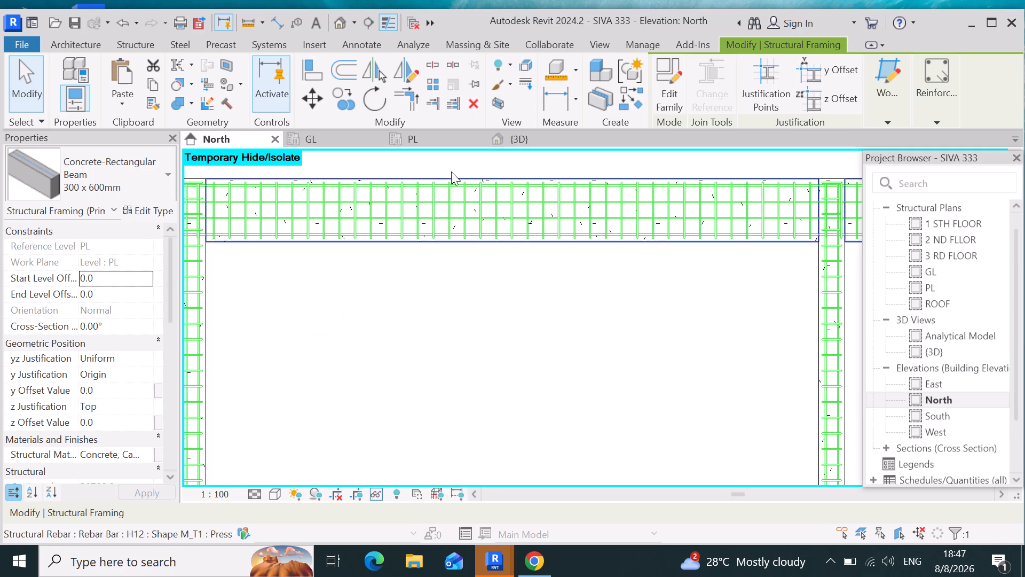
pyautogui.scroll(8, 452, 168)
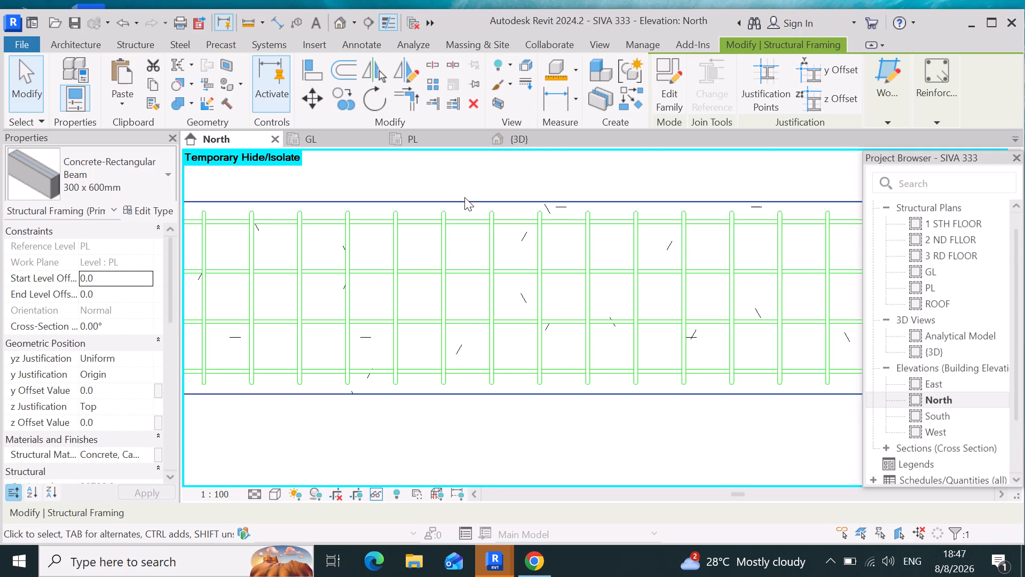
pyautogui.click(466, 197)
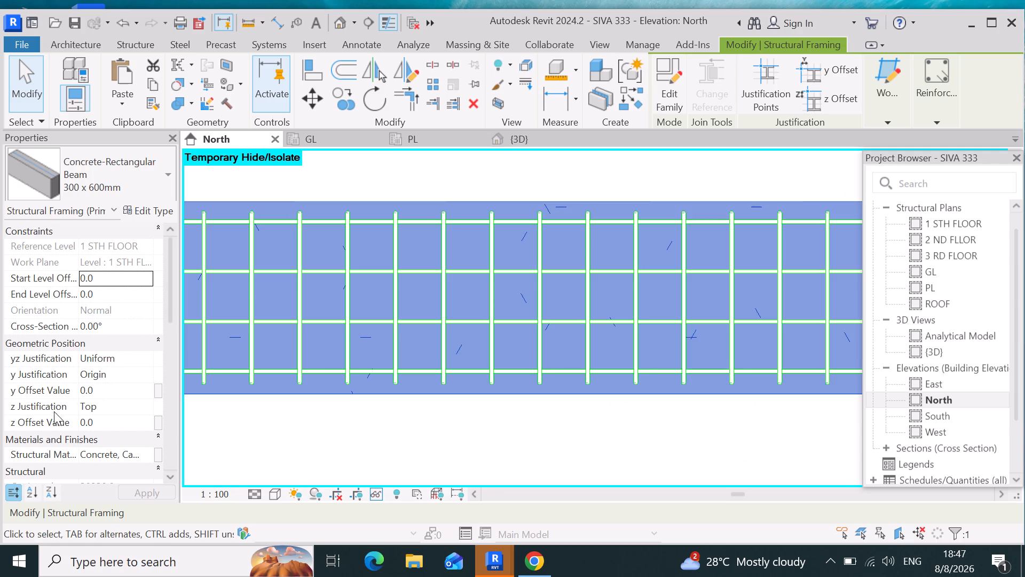
pyautogui.scroll(-4, 100, 349)
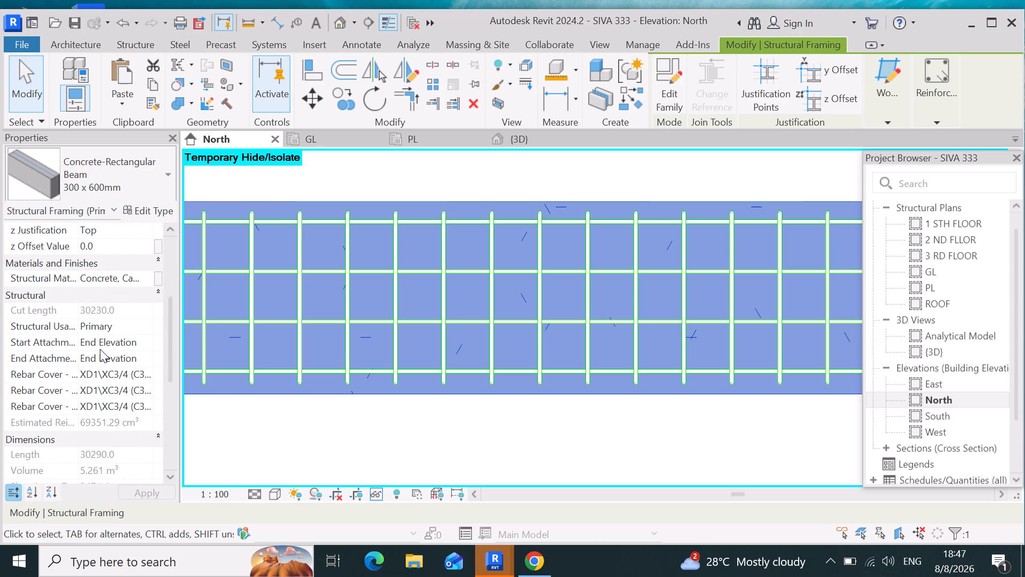
pyautogui.scroll(2, 100, 348)
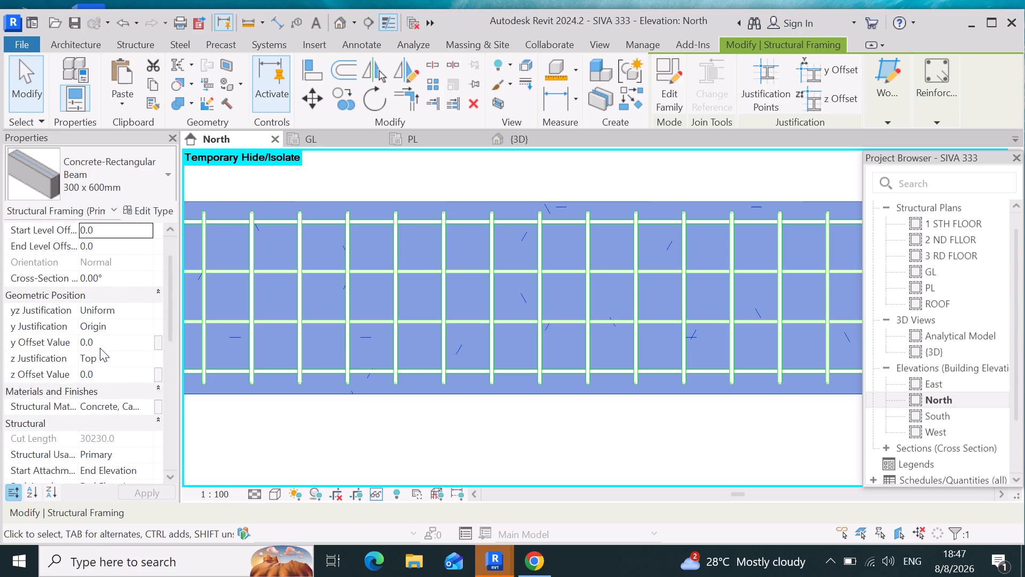
pyautogui.scroll(5, 100, 348)
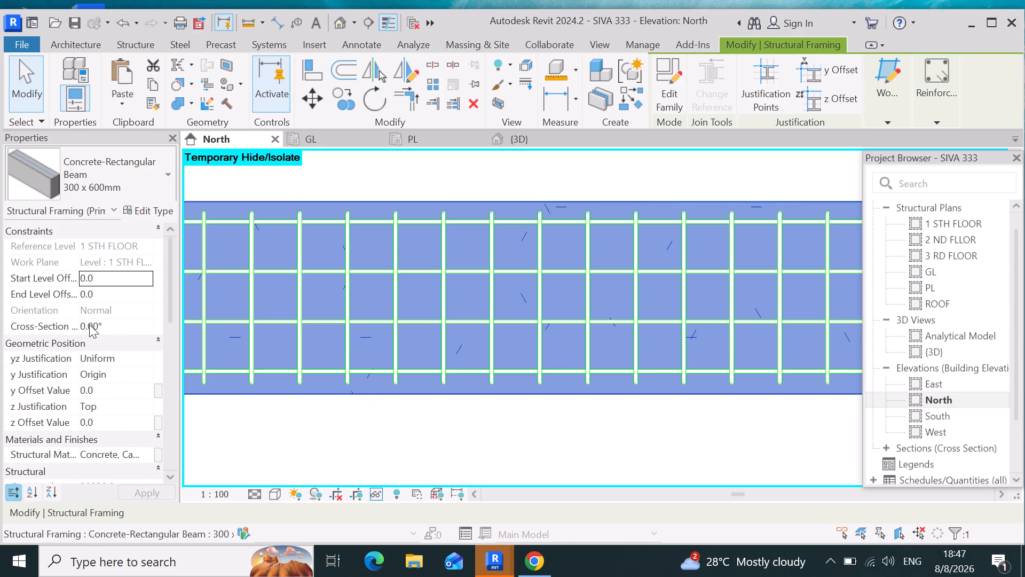
pyautogui.click(567, 447)
# Examine the first-floor beam's end and reinforcement at the end column, and its full run across the North elevation frame.
pyautogui.scroll(-3, 565, 447)
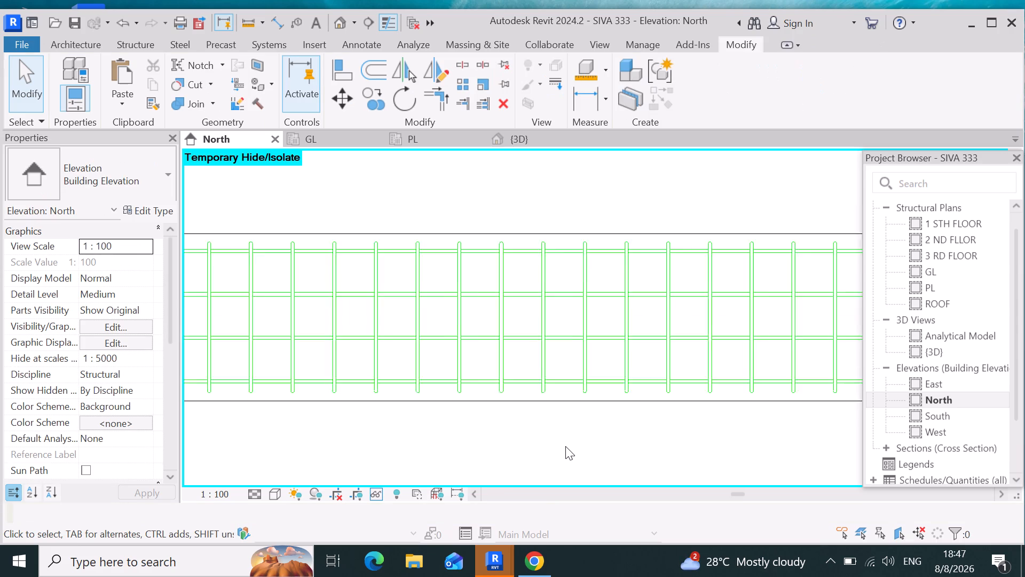
pyautogui.scroll(-7, 565, 446)
pyautogui.scroll(-12, 579, 360)
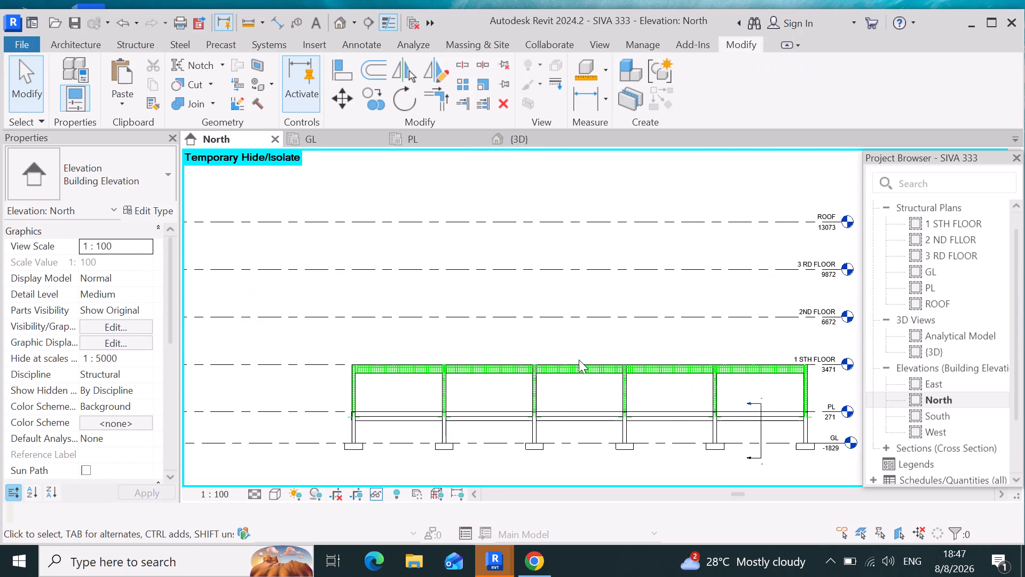
pyautogui.scroll(8, 806, 393)
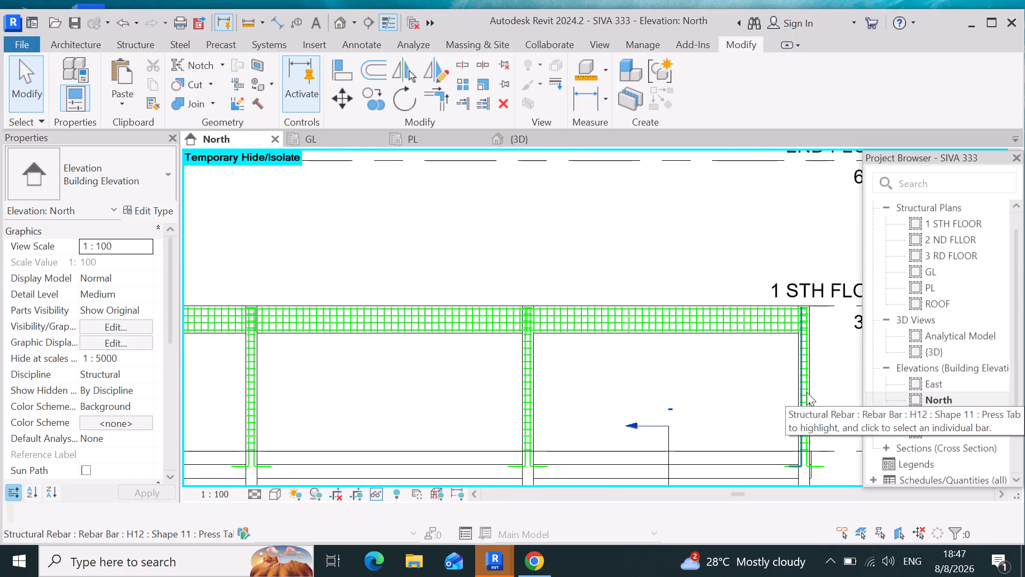
pyautogui.scroll(9, 801, 326)
pyautogui.scroll(8, 816, 273)
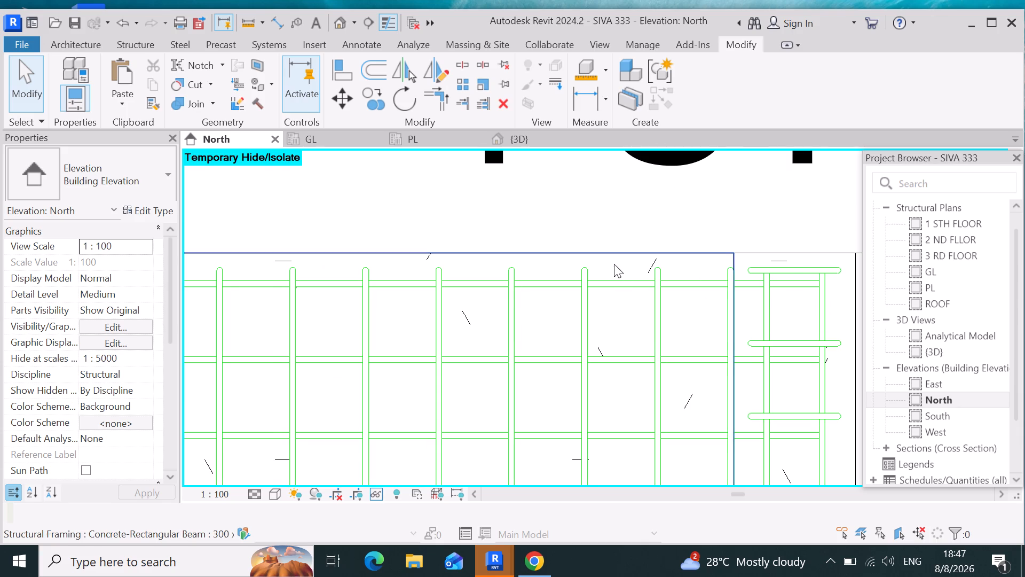
pyautogui.click(625, 254)
pyautogui.scroll(-11, 640, 253)
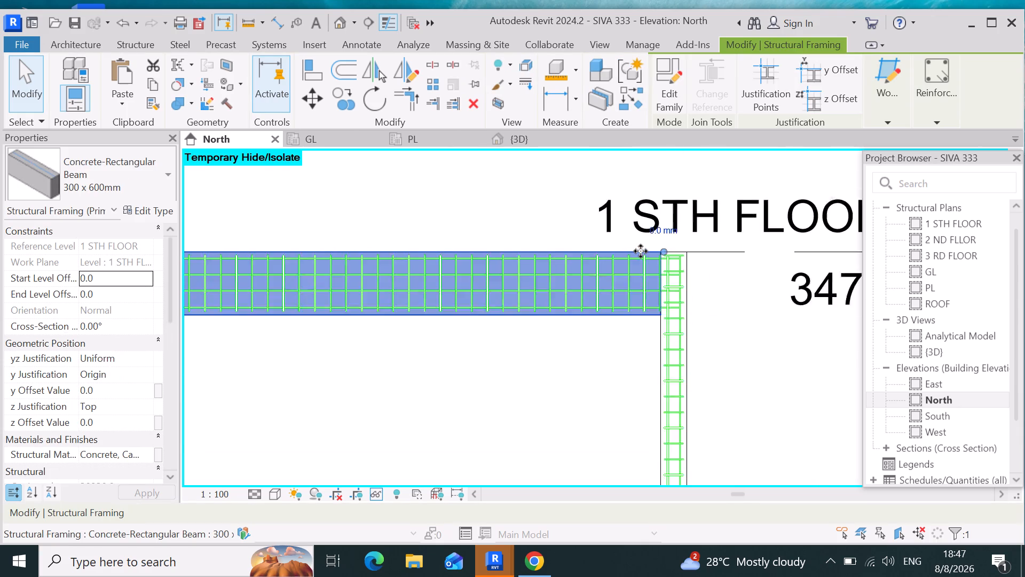
pyautogui.scroll(-16, 641, 251)
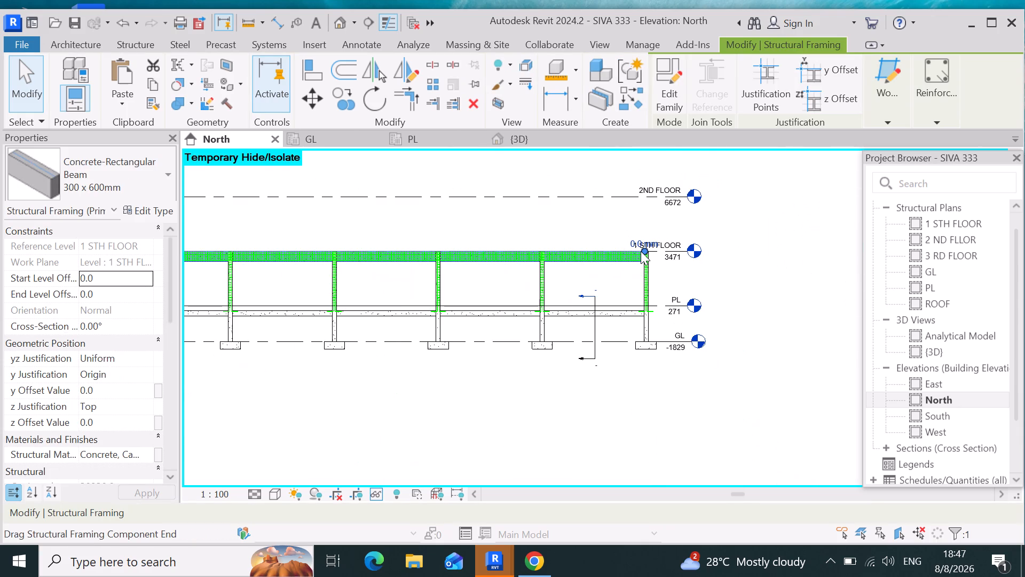
pyautogui.scroll(-2, 641, 251)
pyautogui.scroll(4, 503, 302)
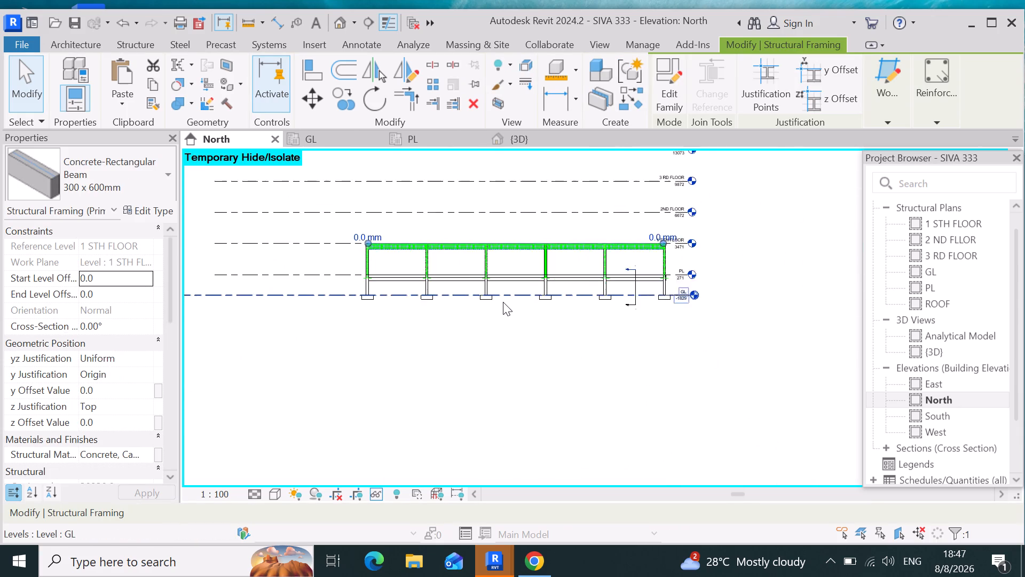
pyautogui.scroll(9, 503, 302)
pyautogui.scroll(-5, 503, 302)
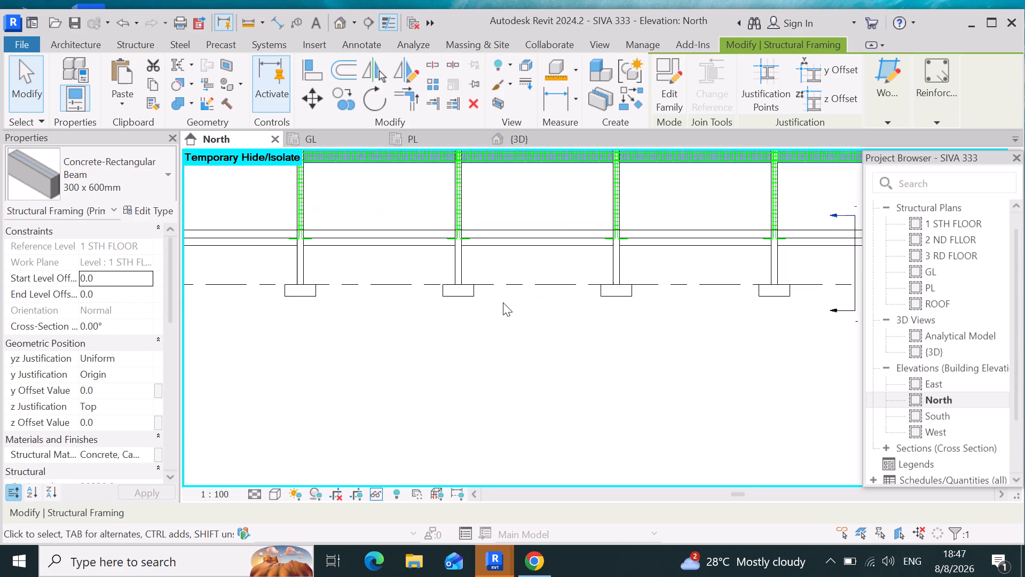
pyautogui.scroll(5, 503, 302)
pyautogui.scroll(-4, 503, 302)
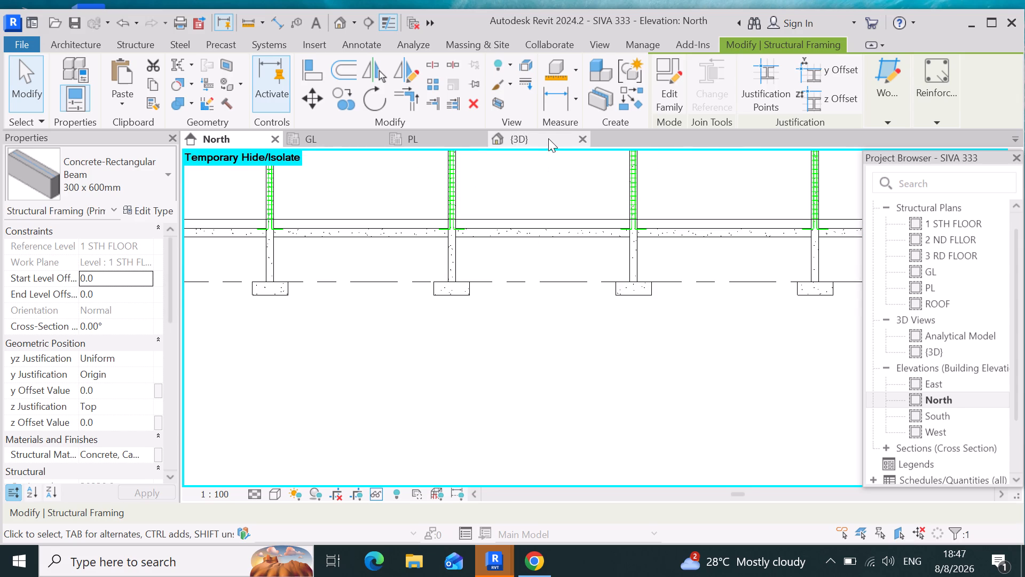
# Examine the selected first-floor beam's stirrups and longitudinal bars where they meet the corner column head in the 3D view.
pyautogui.click(548, 138)
pyautogui.scroll(5, 483, 325)
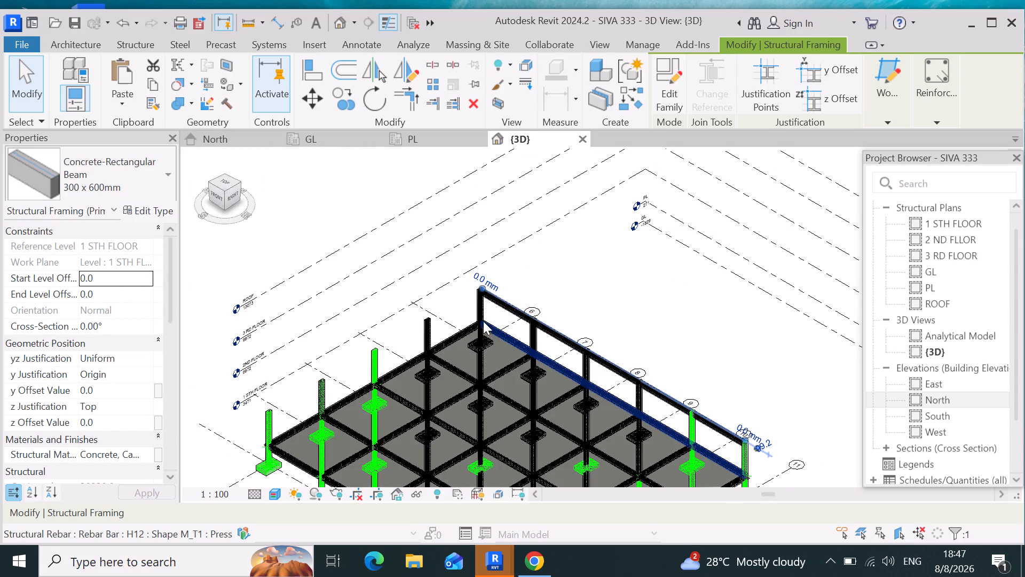
pyautogui.scroll(8, 477, 279)
pyautogui.scroll(6, 492, 203)
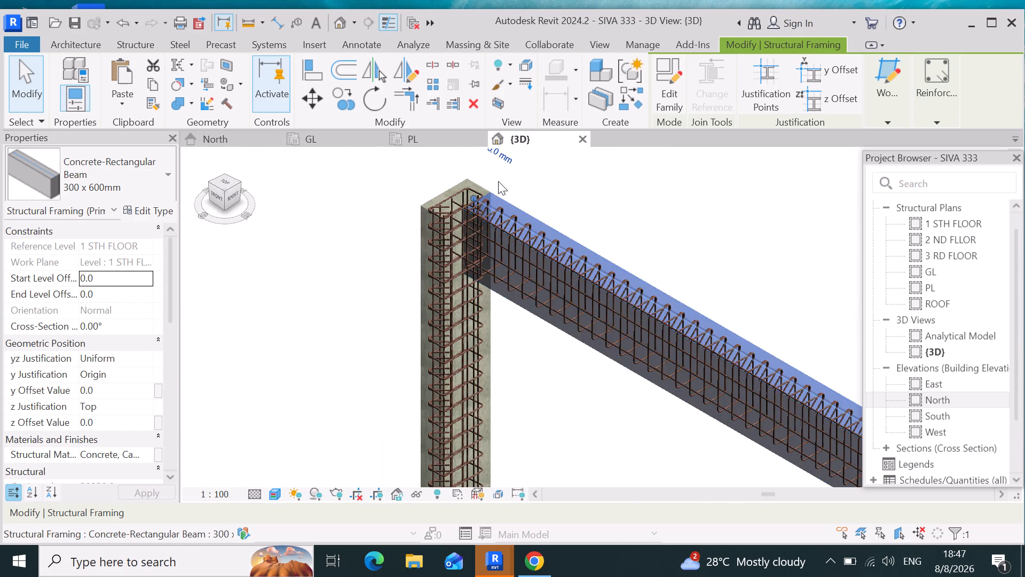
pyautogui.scroll(9, 498, 181)
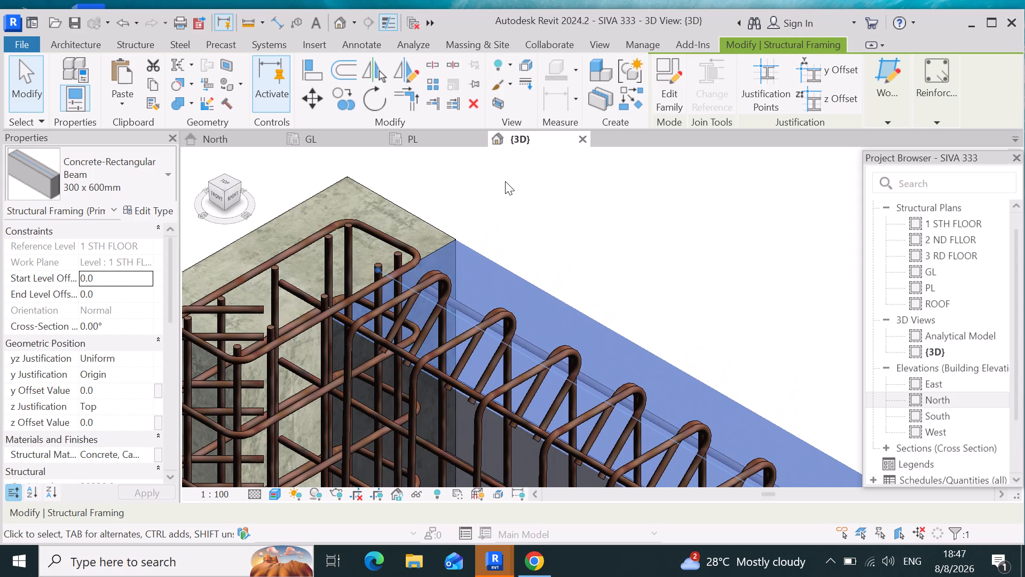
# Deselect the first-floor beam and examine its corner column joint and the whole frame in the 3D view.
pyautogui.click(525, 180)
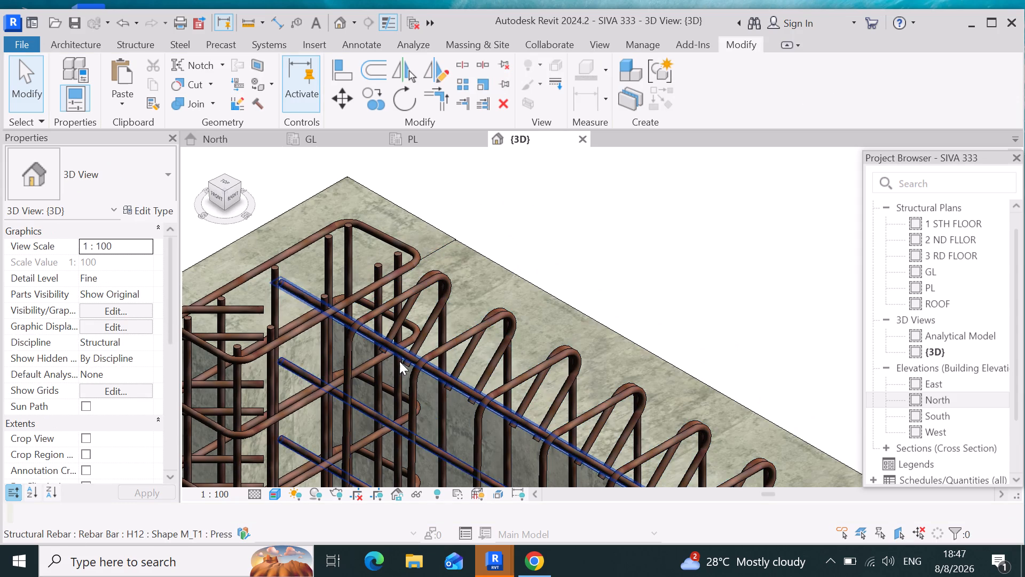
pyautogui.scroll(4, 400, 356)
pyautogui.scroll(-5, 564, 284)
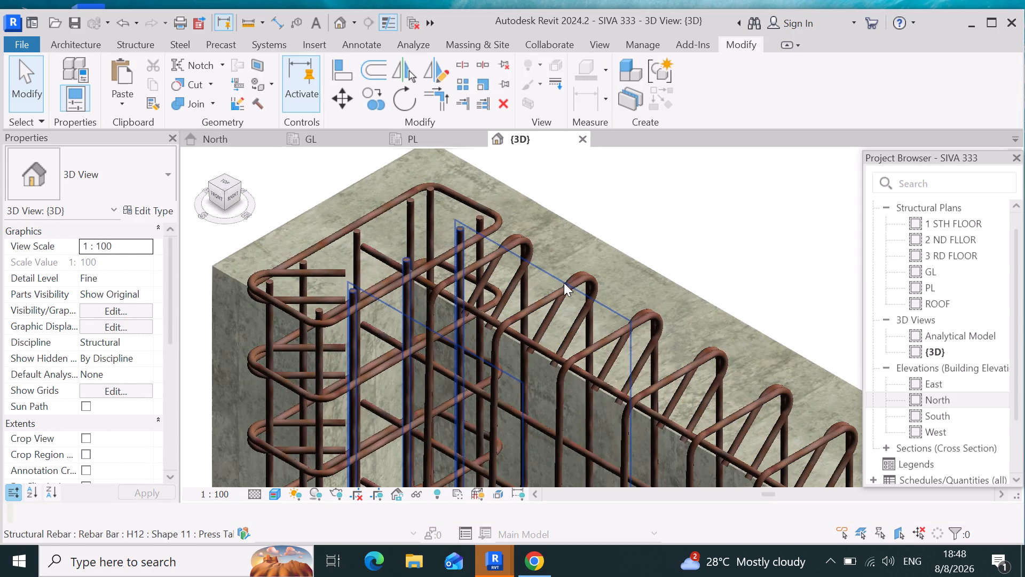
pyautogui.scroll(-15, 564, 283)
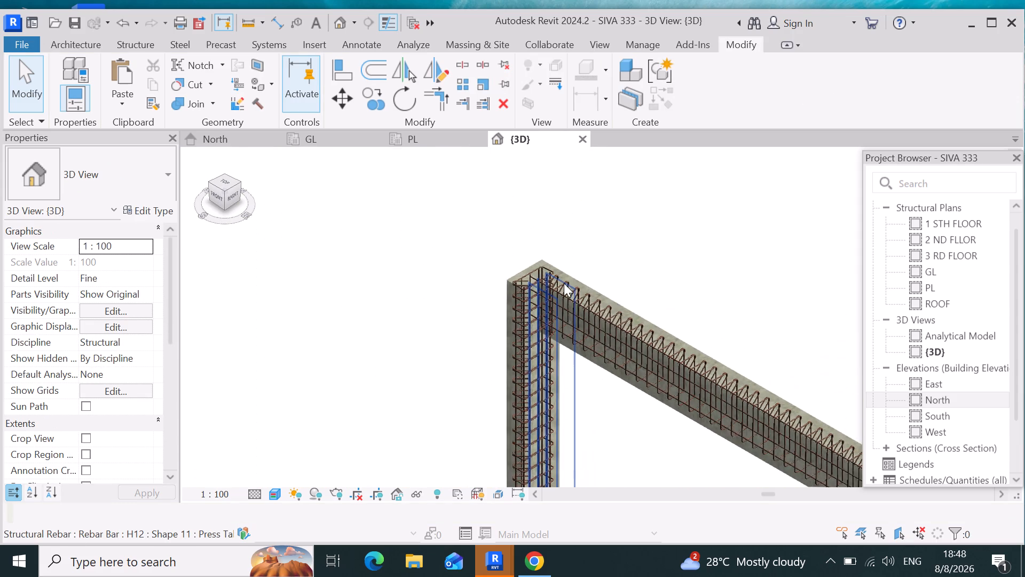
pyautogui.scroll(-7, 564, 283)
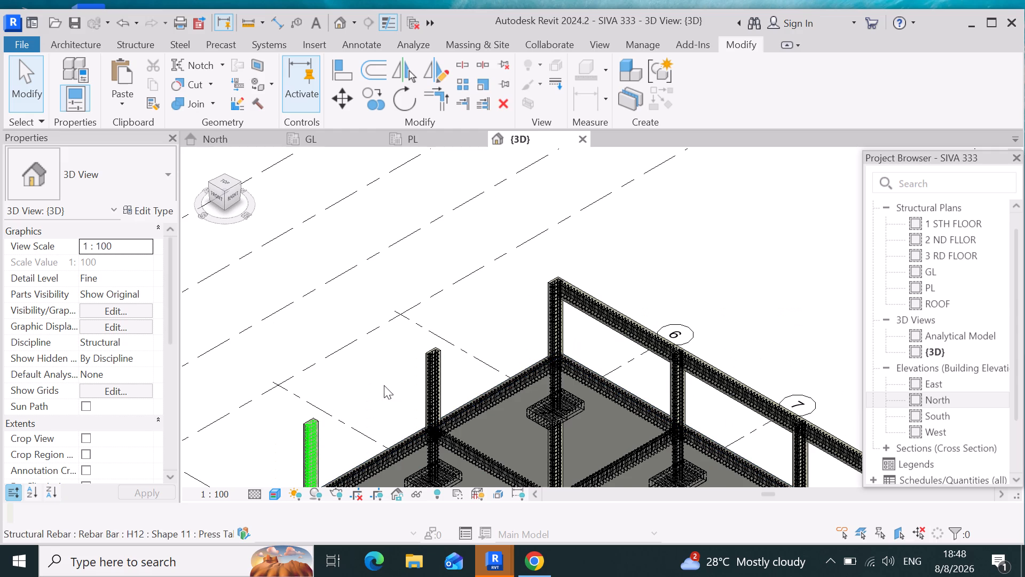
pyautogui.scroll(-6, 389, 292)
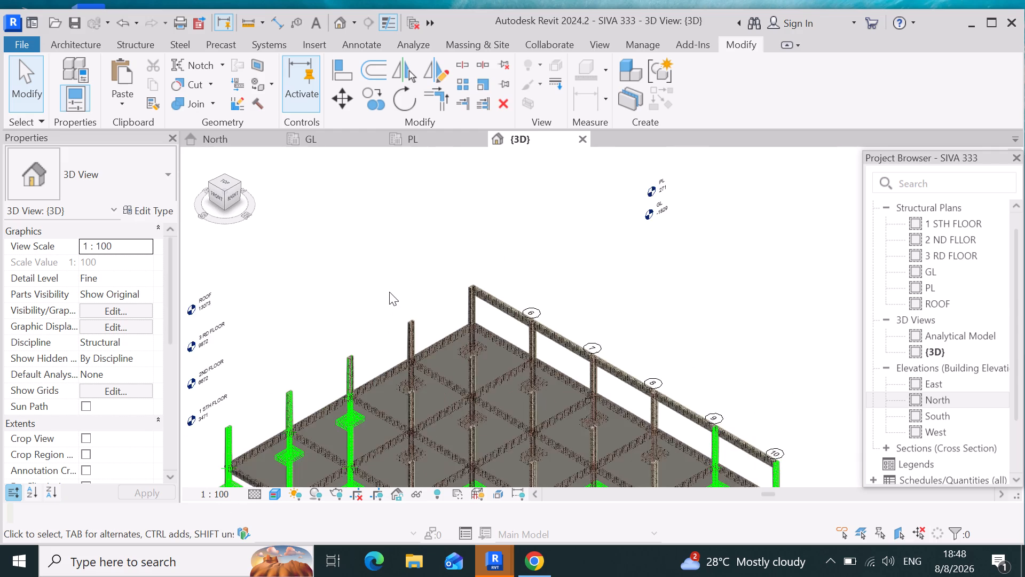
pyautogui.scroll(-7, 406, 287)
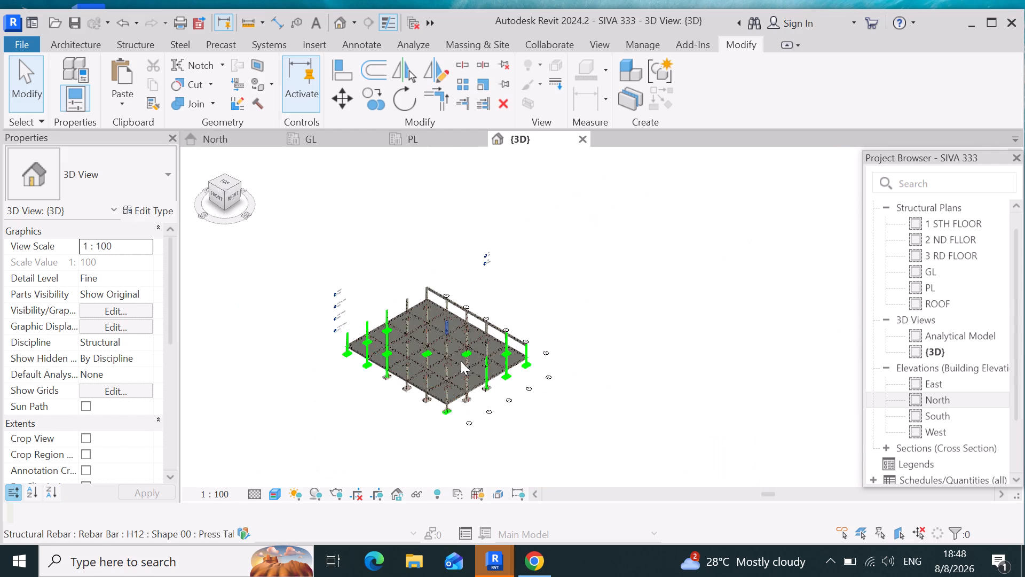
# Examine the plinth beam joints and column reinforcement at the interior and edge columns in the 3D view.
pyautogui.scroll(20, 468, 377)
pyautogui.scroll(4, 468, 377)
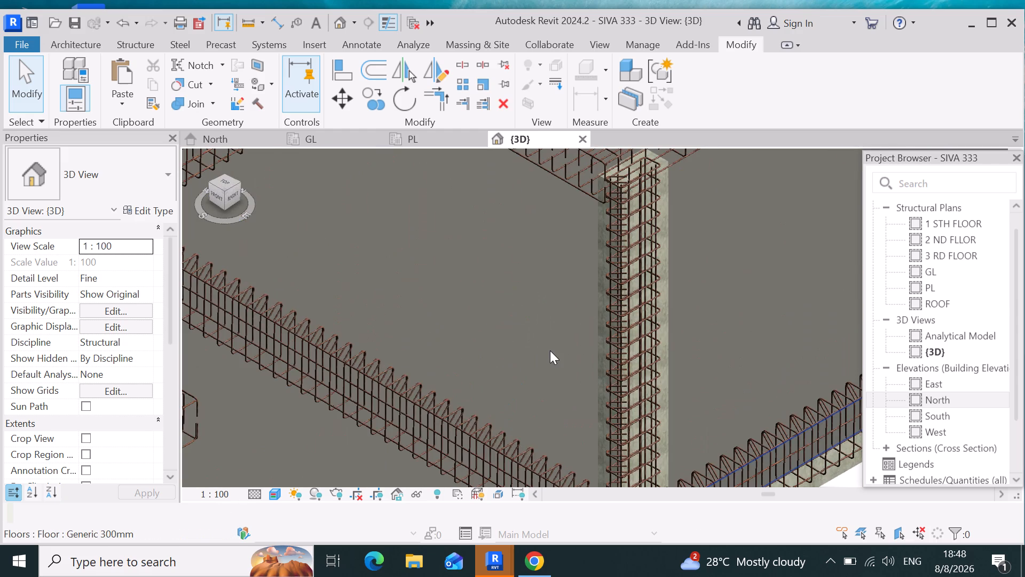
pyautogui.scroll(-20, 550, 350)
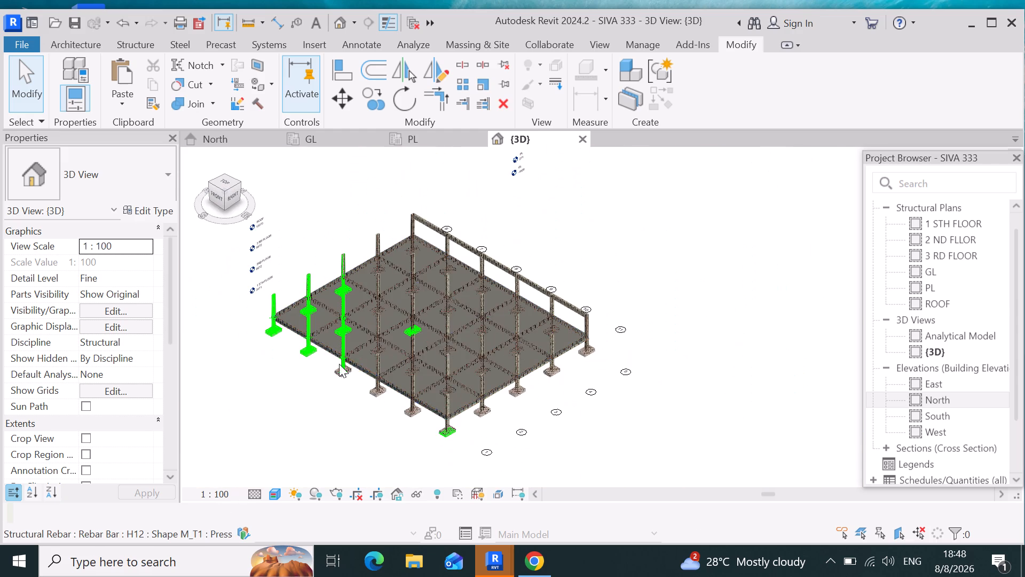
pyautogui.scroll(14, 336, 358)
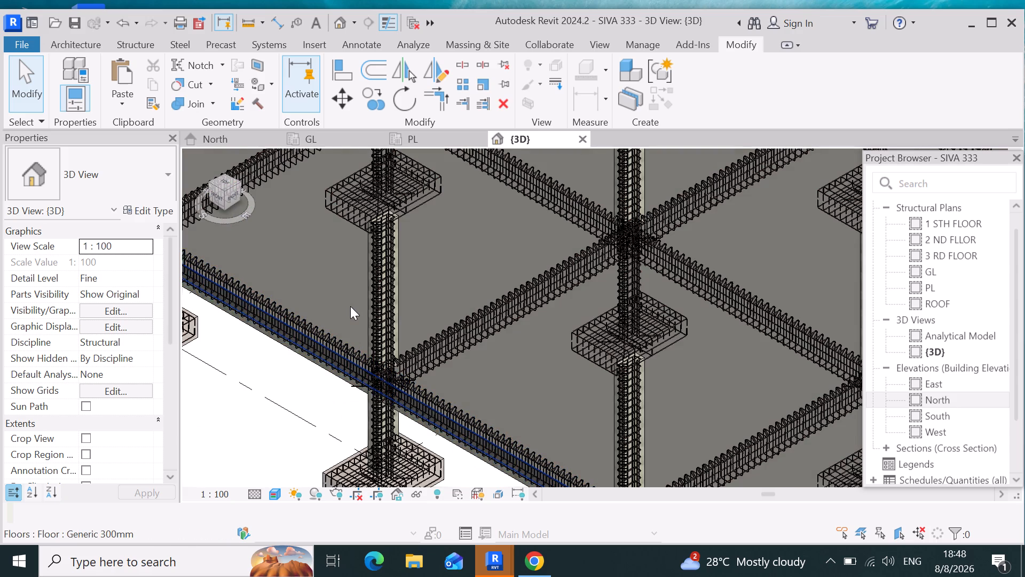
pyautogui.scroll(-13, 350, 306)
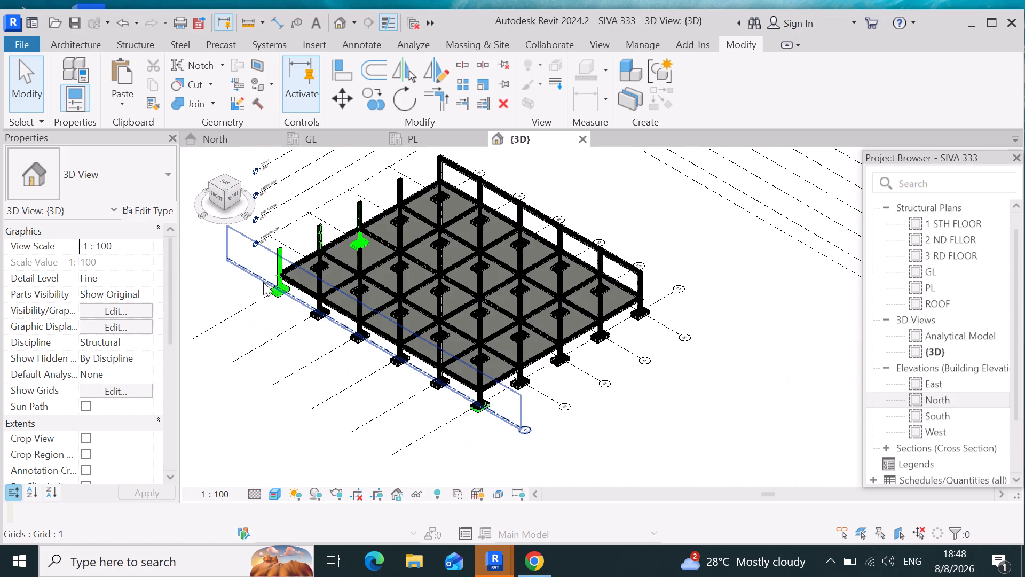
pyautogui.scroll(9, 264, 281)
pyautogui.scroll(9, 281, 239)
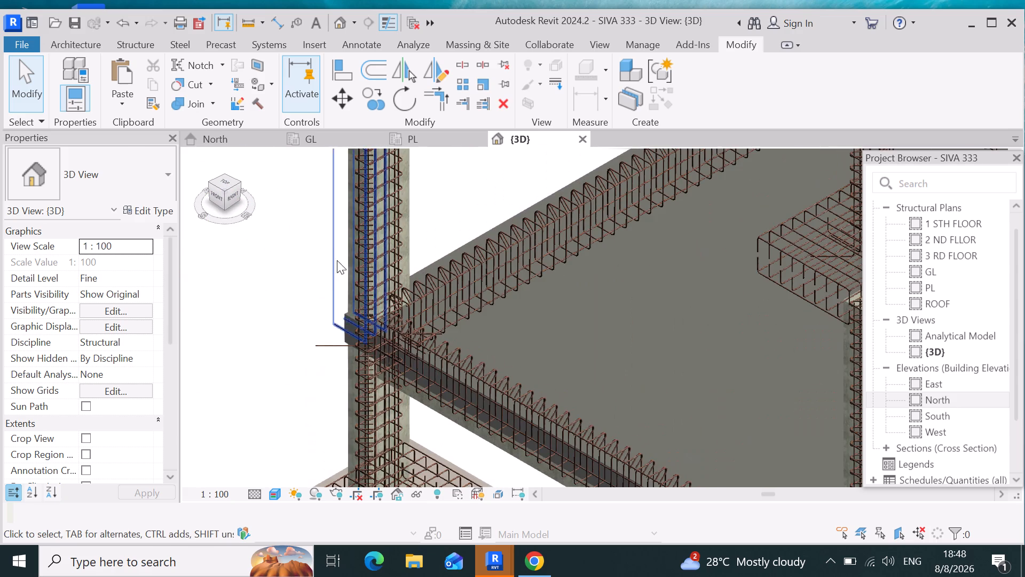
pyautogui.scroll(-18, 339, 303)
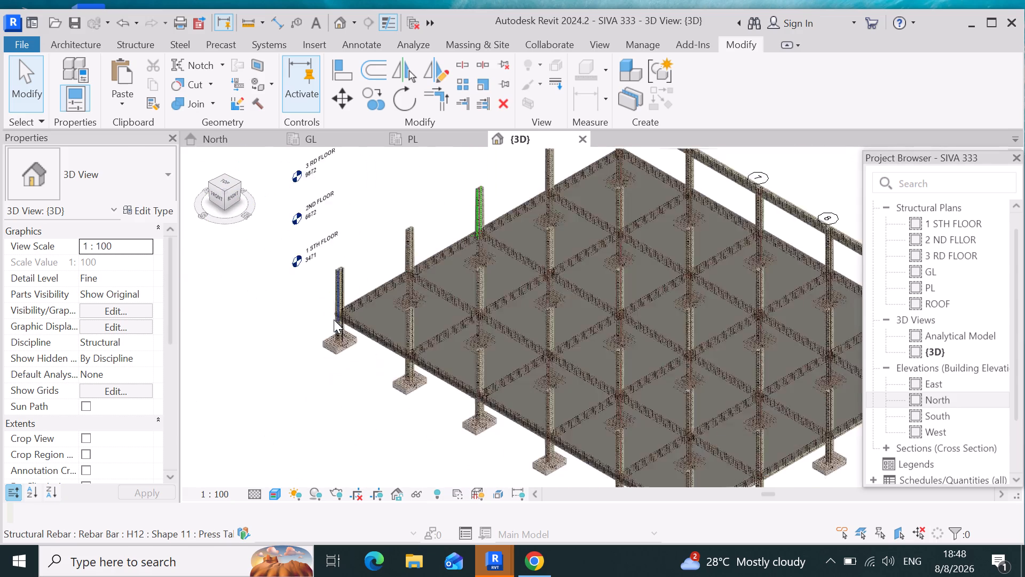
pyautogui.scroll(4, 460, 226)
pyautogui.scroll(4, 392, 270)
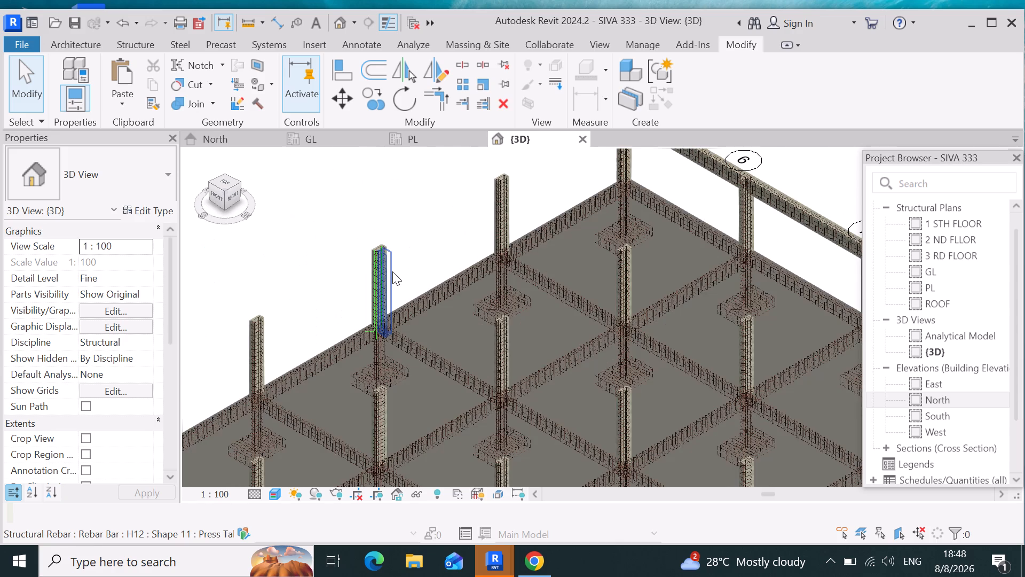
pyautogui.scroll(-6, 403, 233)
pyautogui.scroll(9, 392, 243)
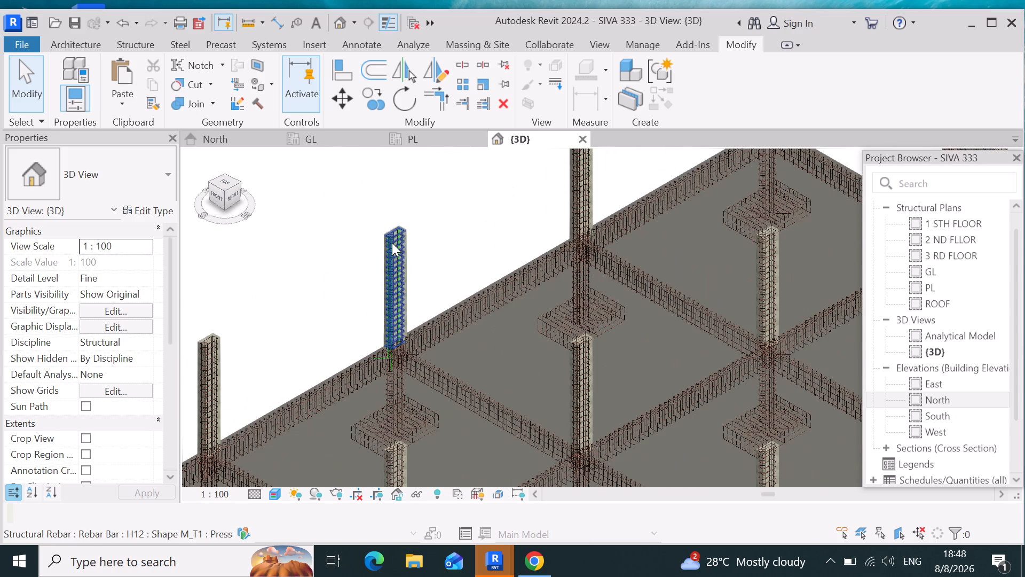
pyautogui.scroll(9, 392, 350)
pyautogui.scroll(-3, 392, 339)
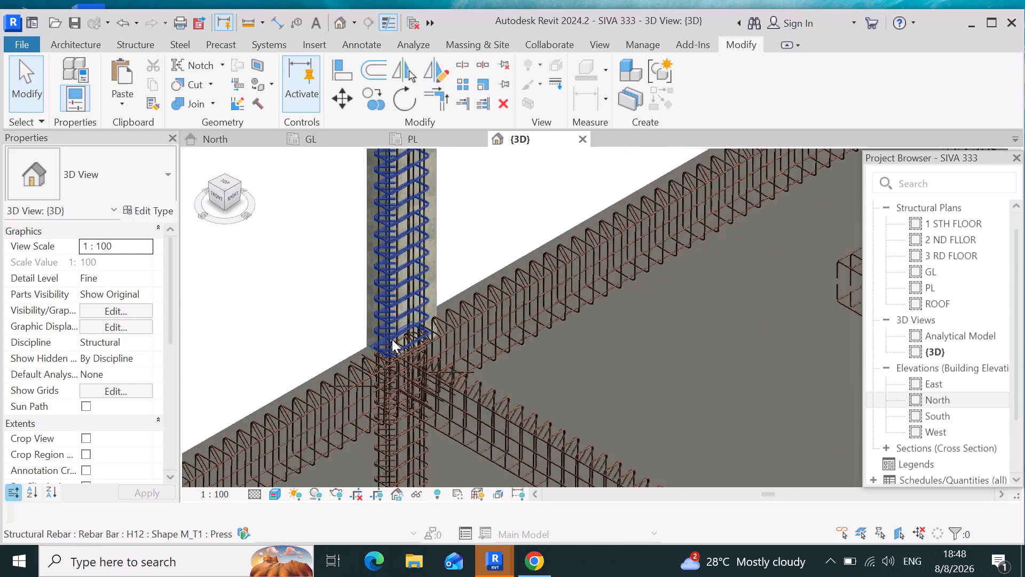
pyautogui.scroll(-10, 392, 339)
pyautogui.scroll(-6, 509, 326)
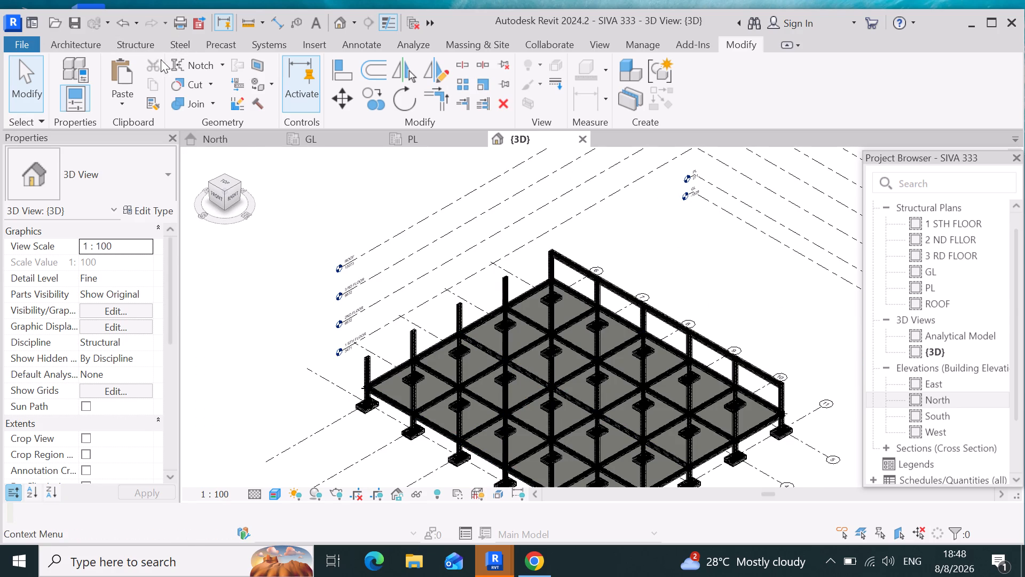
# Start the Beam command with the 300 x 600mm Concrete-Rectangular Beam and save the project.
pyautogui.click(123, 43)
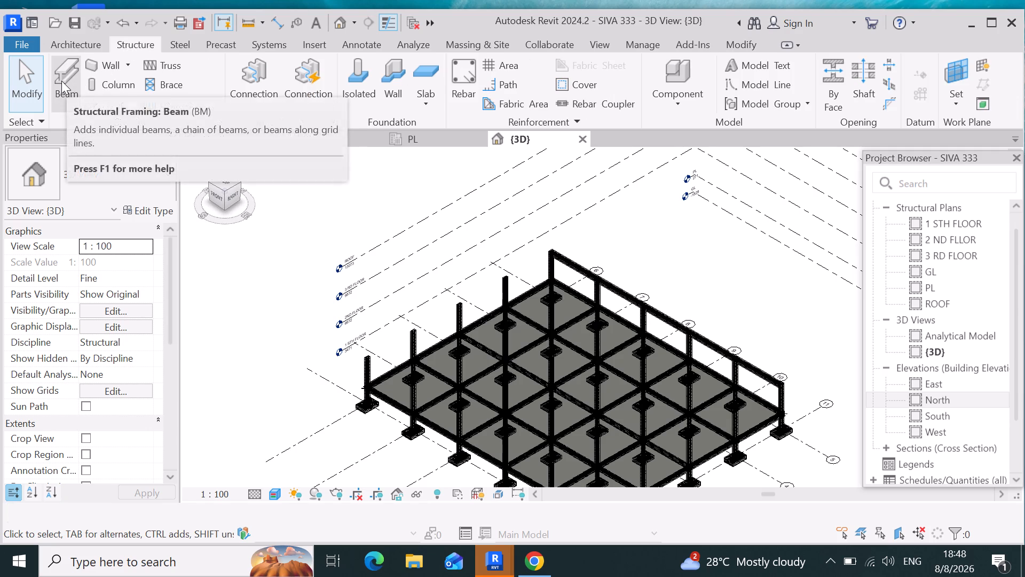
pyautogui.click(61, 81)
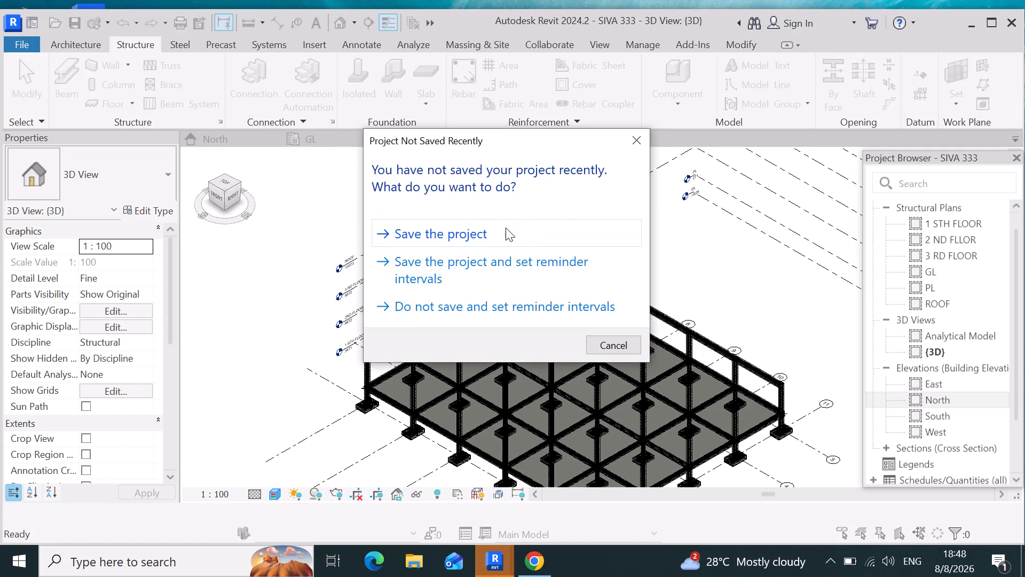
pyautogui.click(507, 231)
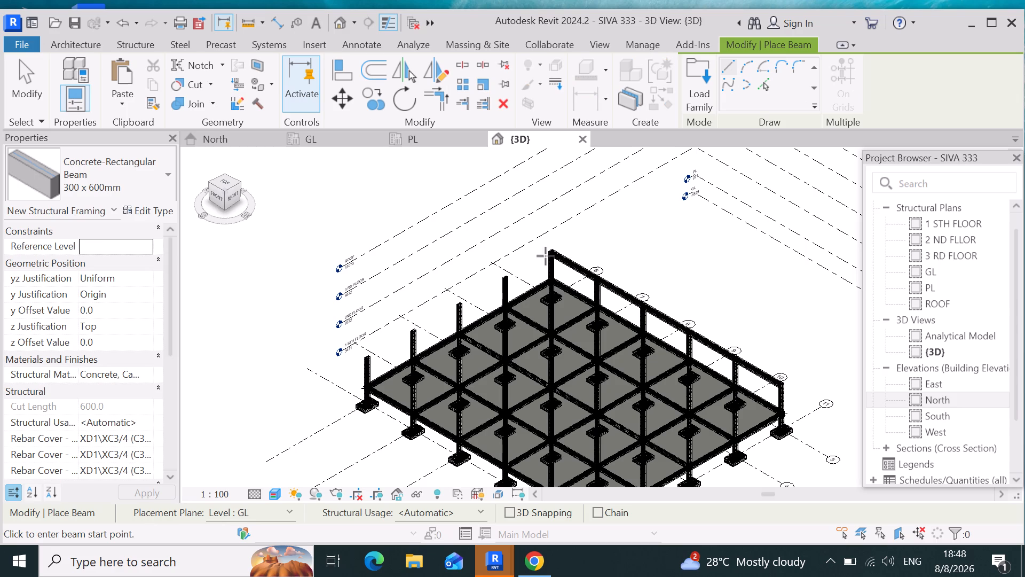
# Examine the corner column head and adjoining first-floor beam in 3D as a possible start for the new beam.
pyautogui.scroll(5, 546, 256)
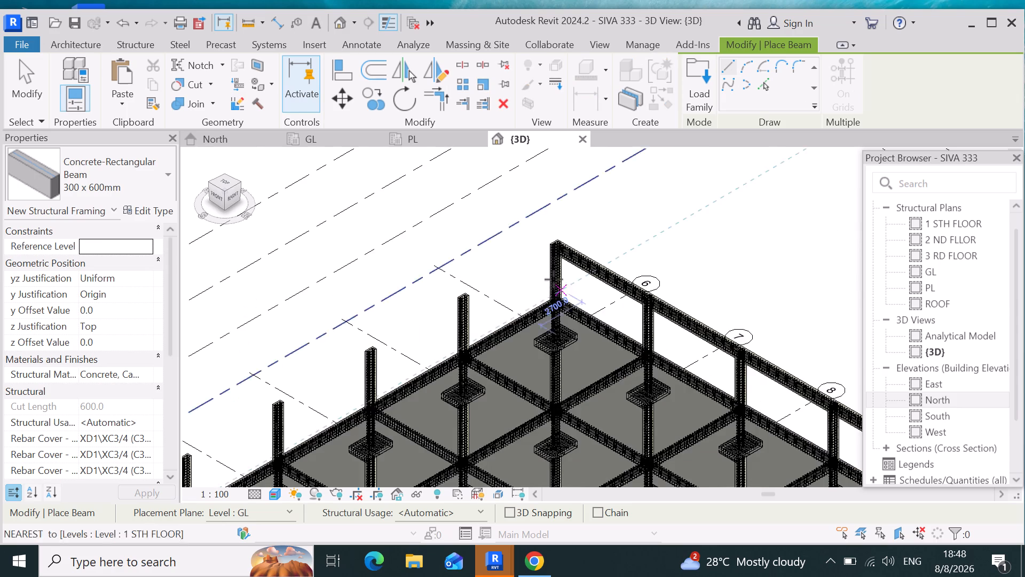
pyautogui.scroll(4, 553, 278)
pyautogui.scroll(11, 541, 230)
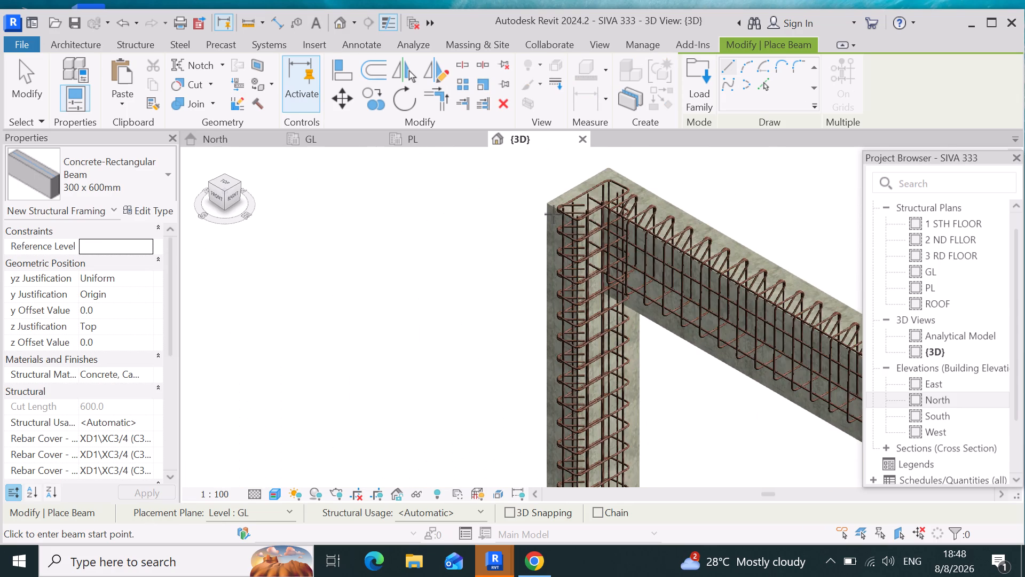
pyautogui.scroll(3, 554, 210)
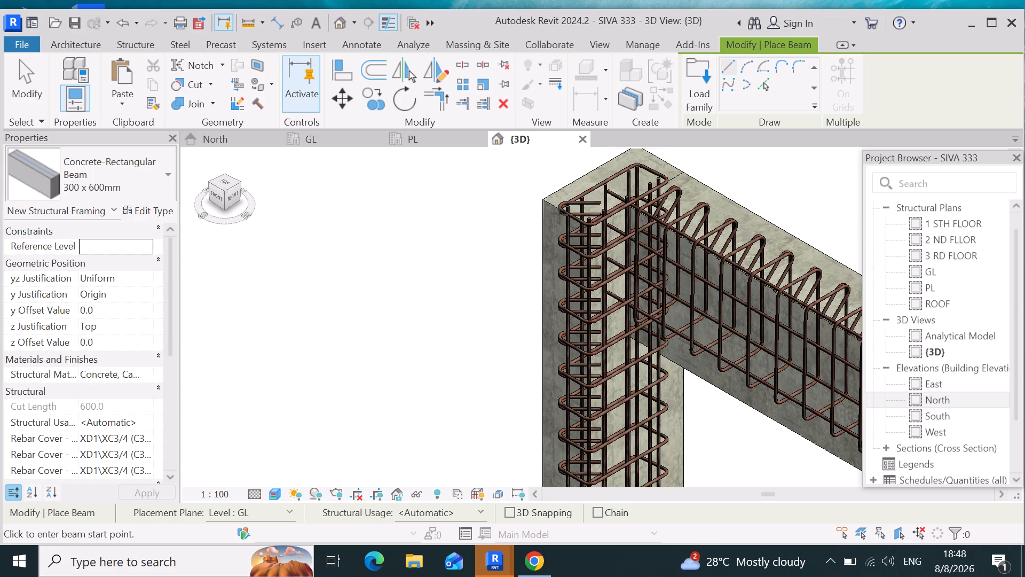
# Examine the plinth beam layout across grids 1–5 and 6–11 in the PL structural plan, keeping the Beam command active.
pyautogui.click(421, 139)
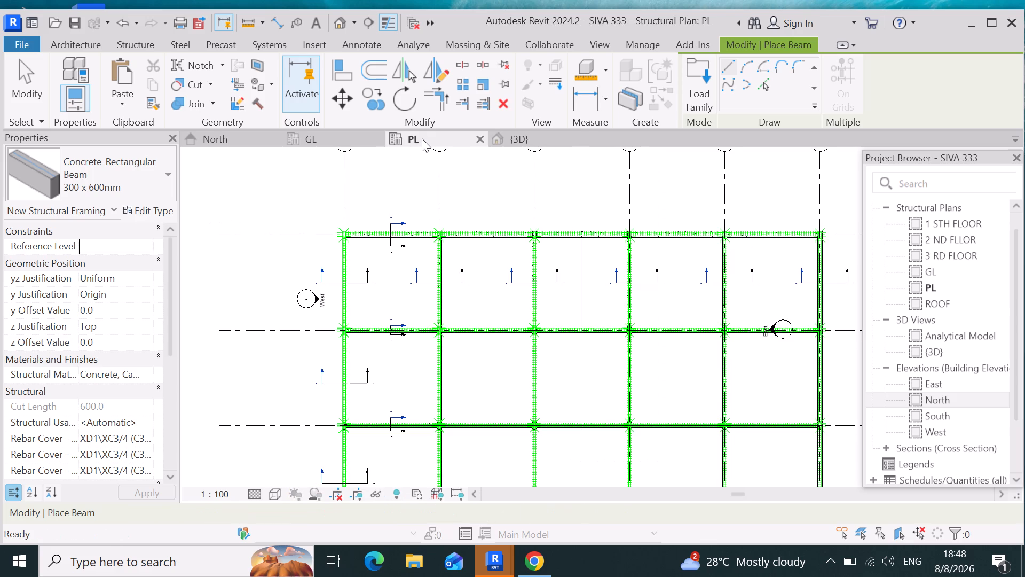
pyautogui.scroll(5, 350, 339)
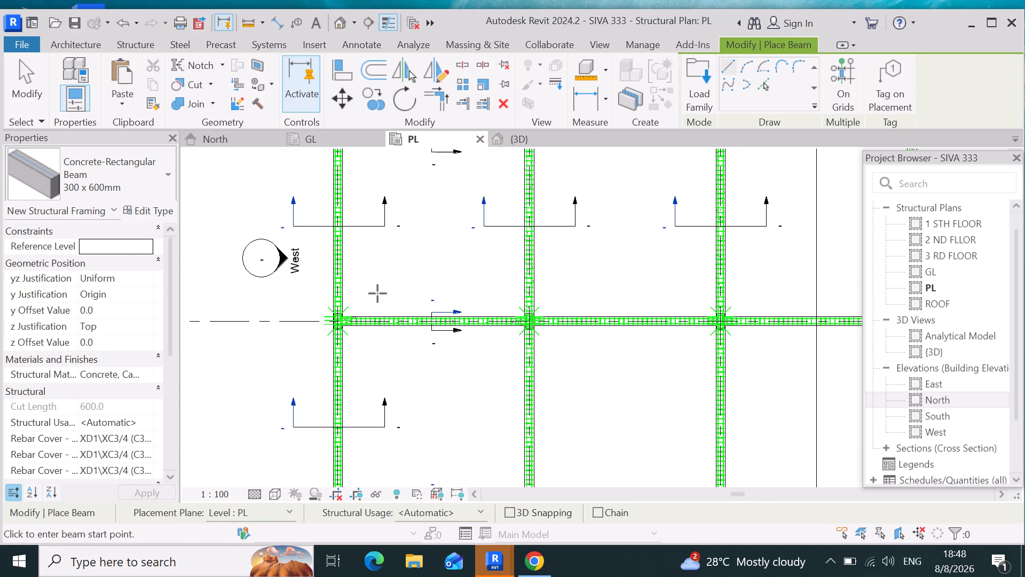
pyautogui.scroll(-9, 369, 274)
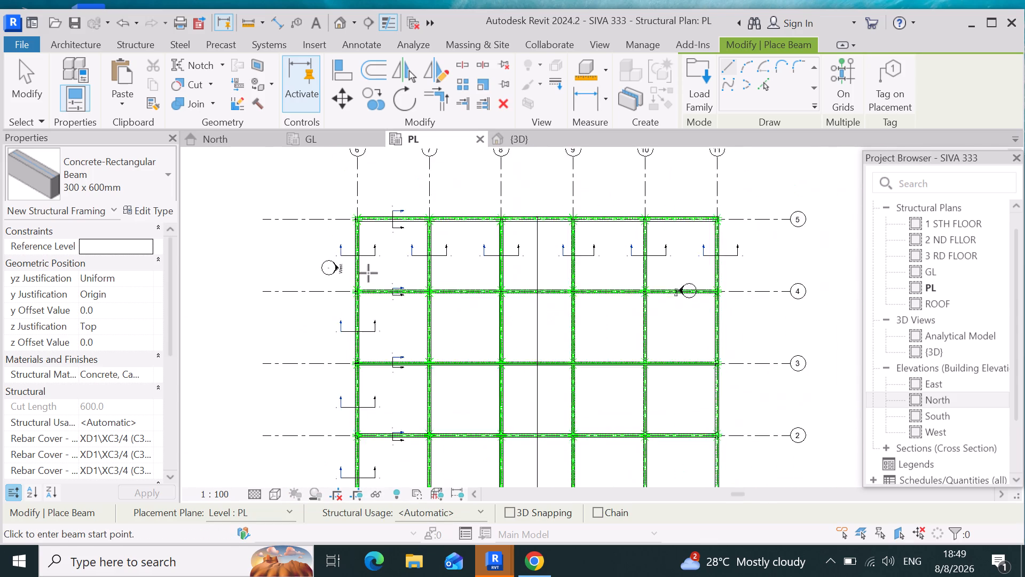
pyautogui.scroll(-3, 368, 273)
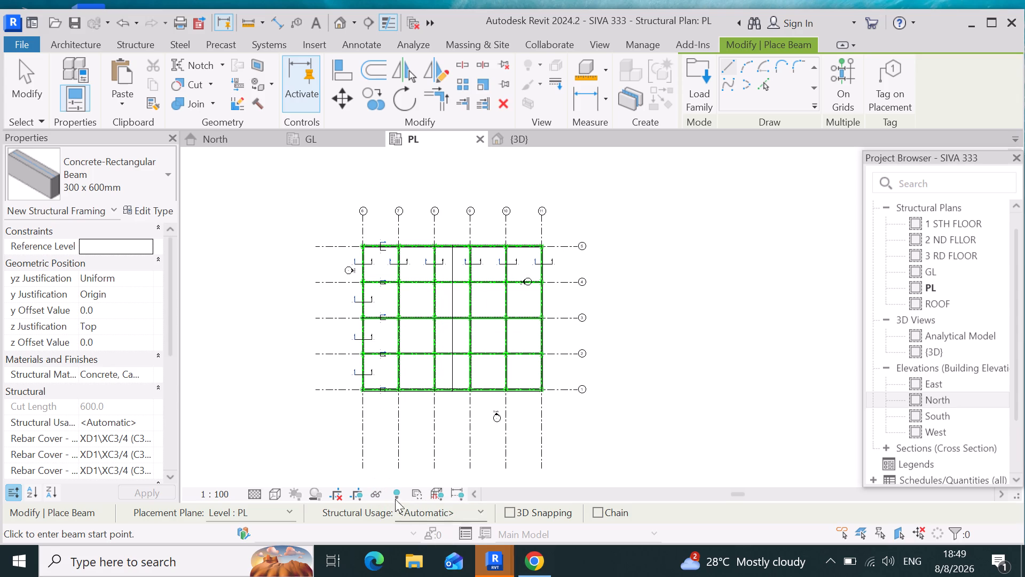
pyautogui.scroll(4, 417, 301)
pyautogui.scroll(5, 333, 244)
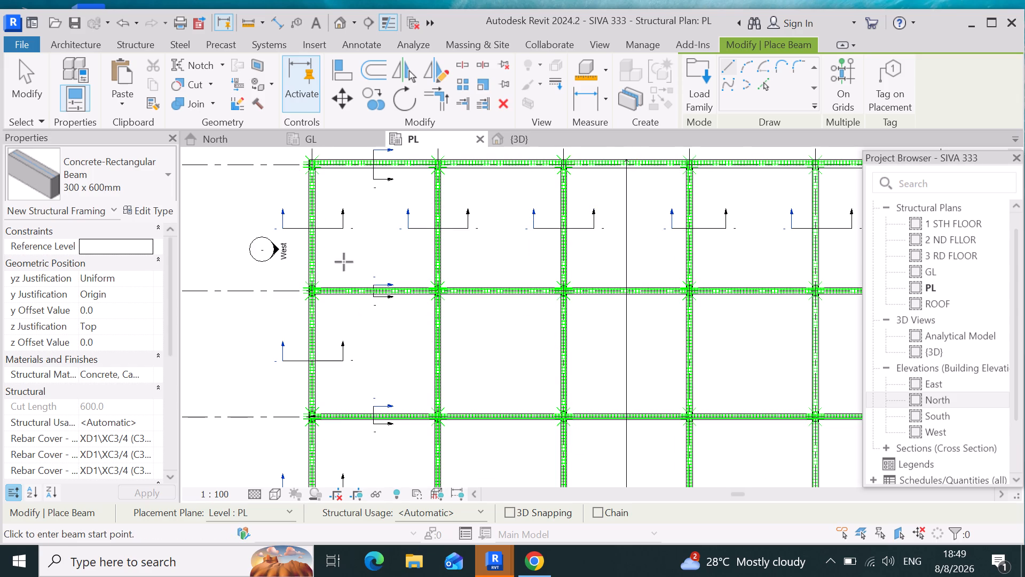
pyautogui.scroll(4, 428, 336)
pyautogui.scroll(4, 361, 299)
pyautogui.scroll(-6, 361, 302)
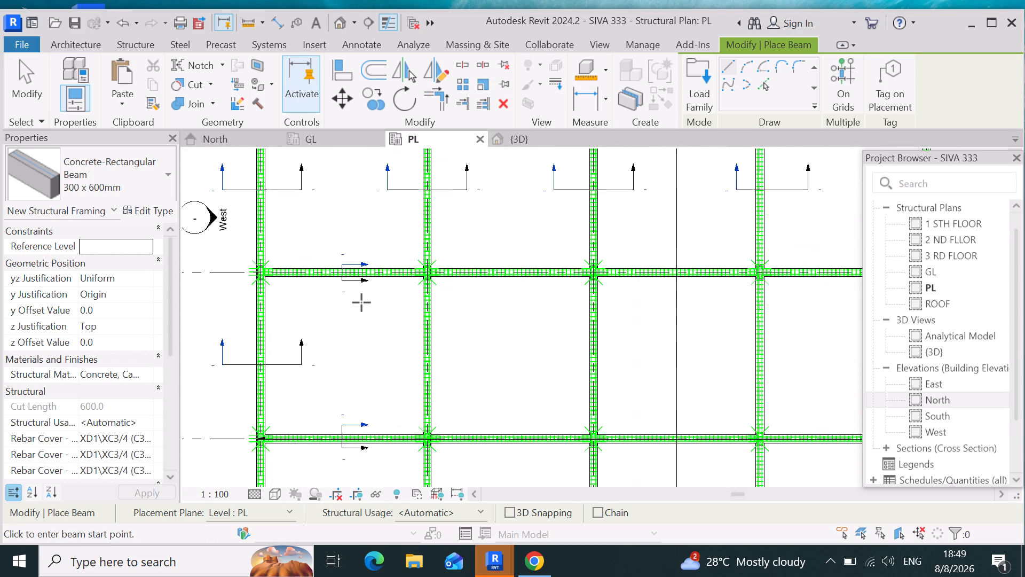
pyautogui.scroll(-3, 361, 302)
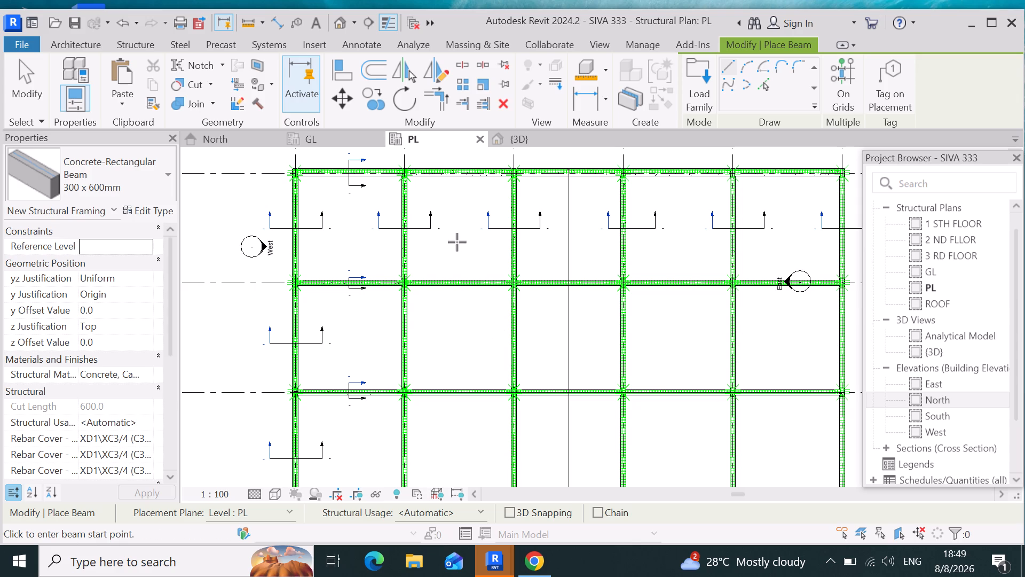
pyautogui.scroll(-3, 457, 242)
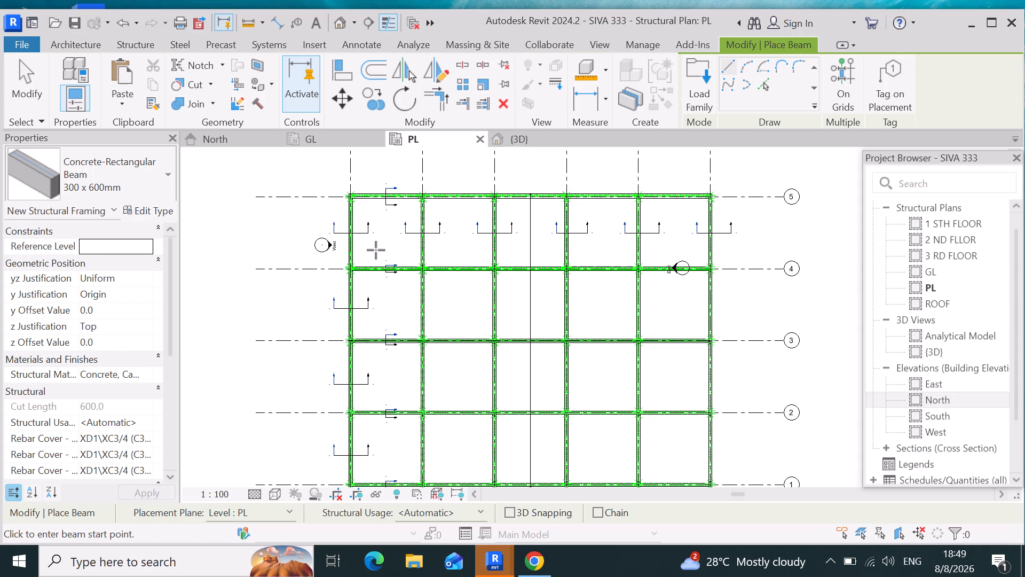
pyautogui.scroll(-2, 380, 355)
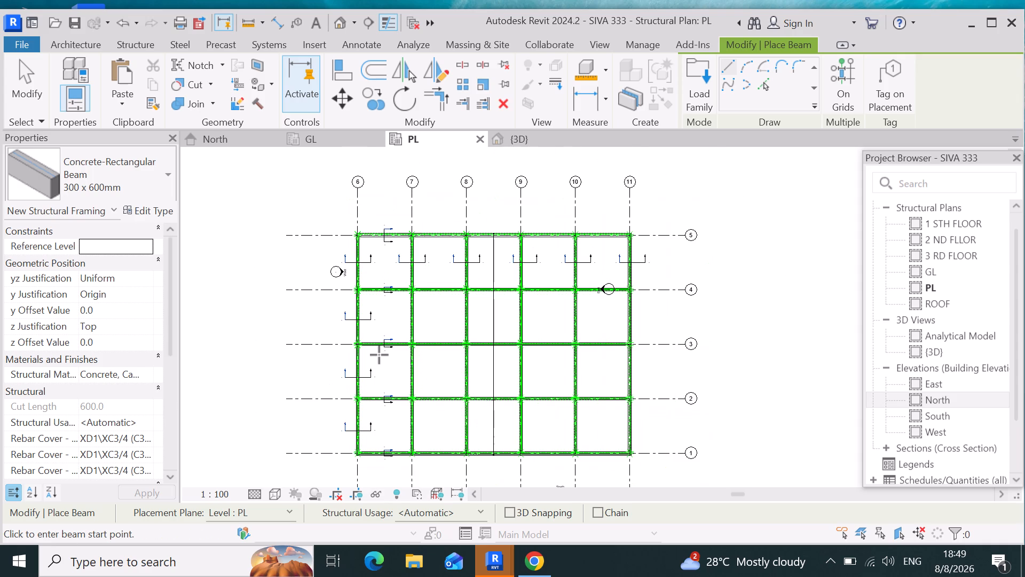
pyautogui.scroll(4, 376, 349)
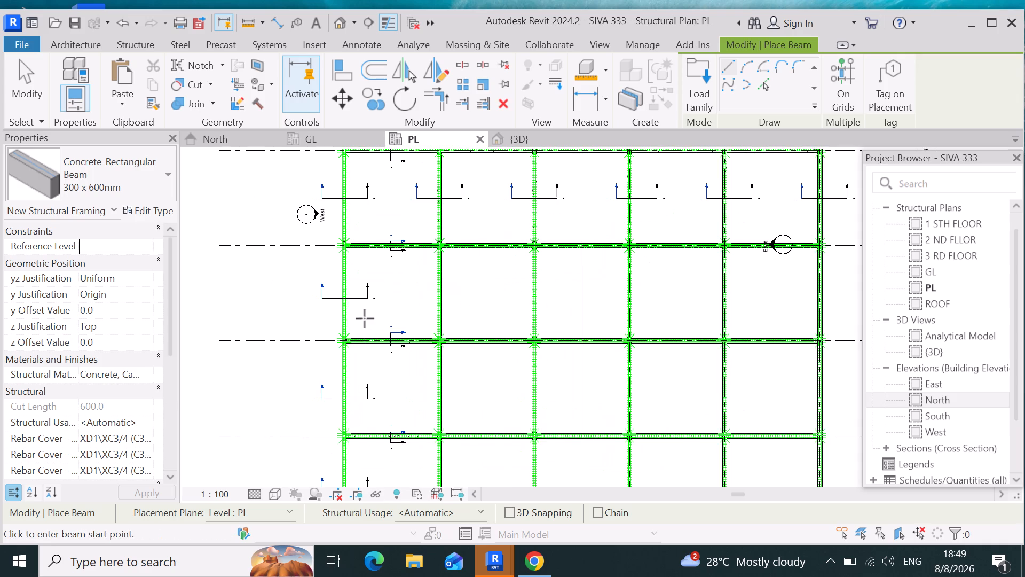
pyautogui.scroll(4, 371, 278)
pyautogui.scroll(-5, 384, 325)
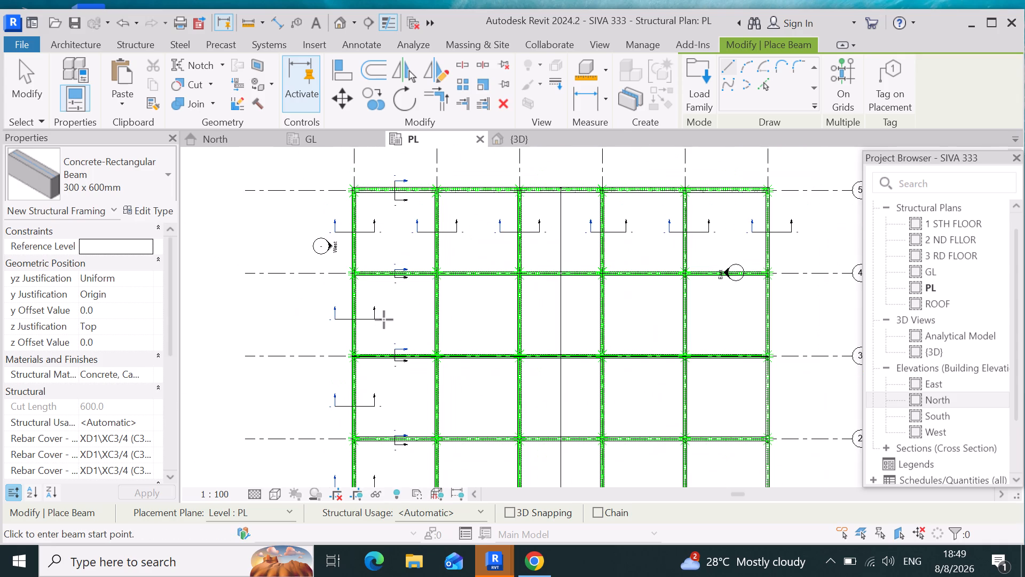
pyautogui.scroll(4, 359, 204)
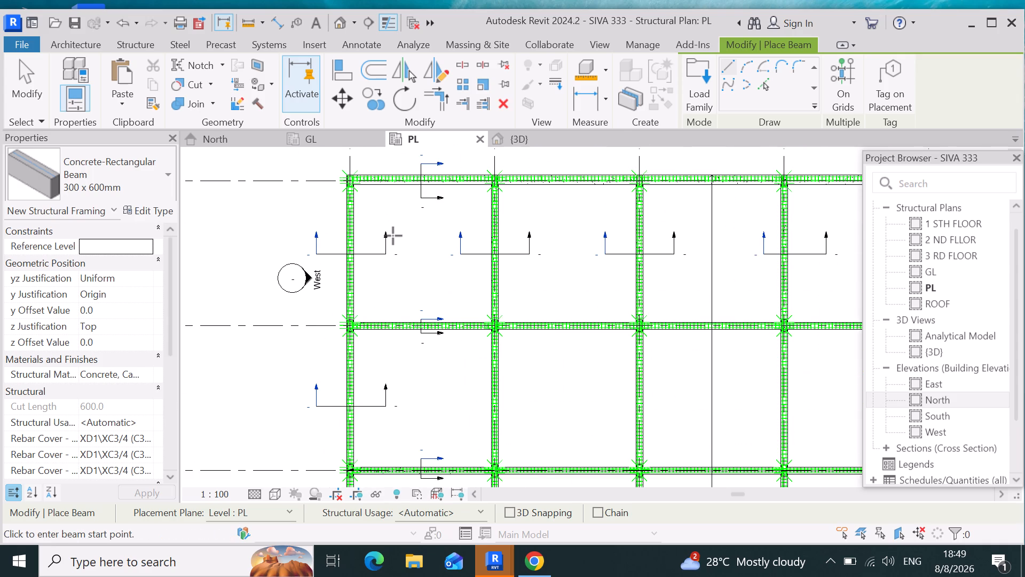
pyautogui.scroll(-5, 405, 254)
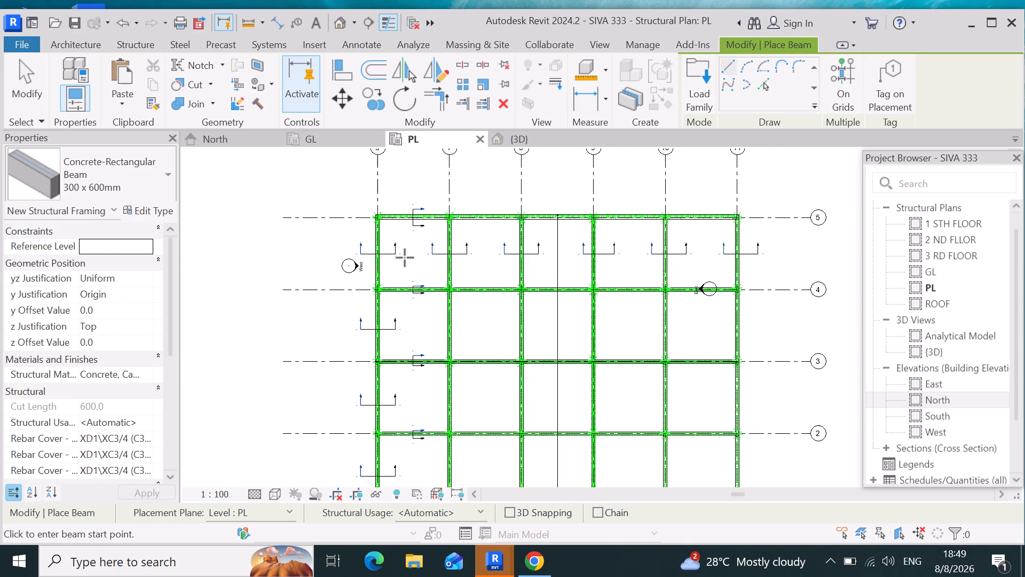
# Examine the plinth beam grid in the PL plan and the footing and column layout in the GL plan.
pyautogui.scroll(-5, 424, 330)
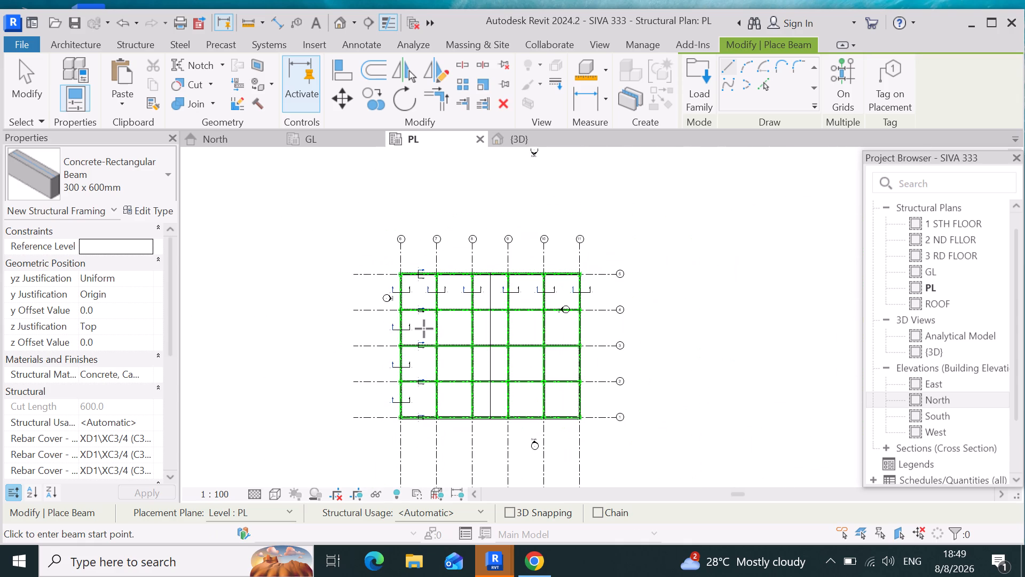
pyautogui.scroll(7, 424, 333)
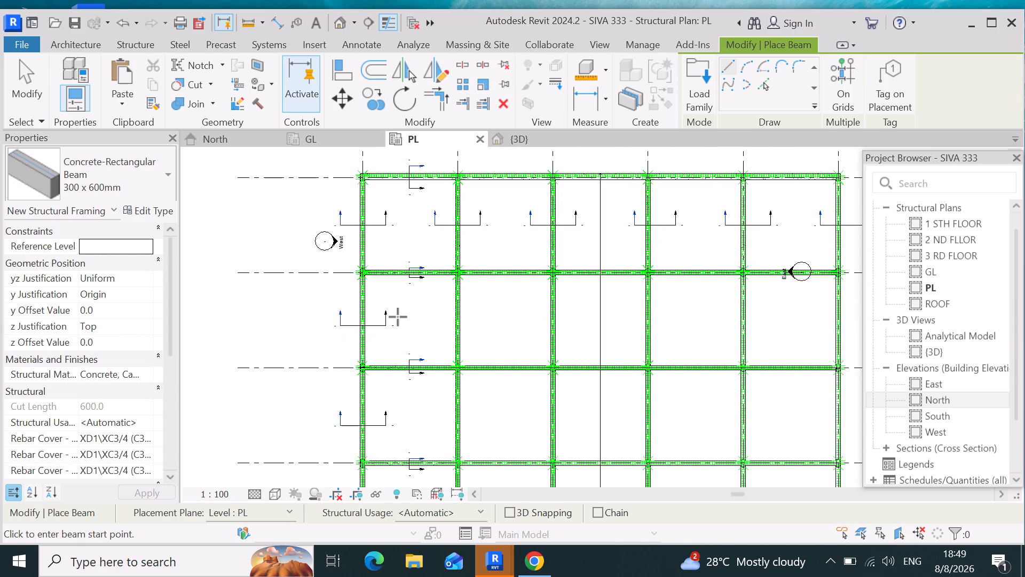
pyautogui.click(338, 139)
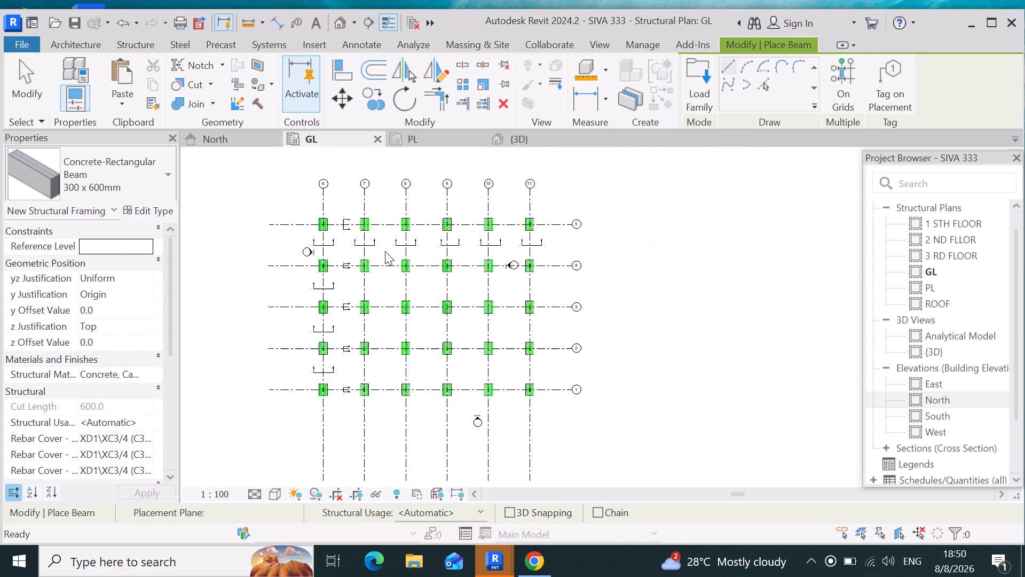
pyautogui.scroll(8, 359, 288)
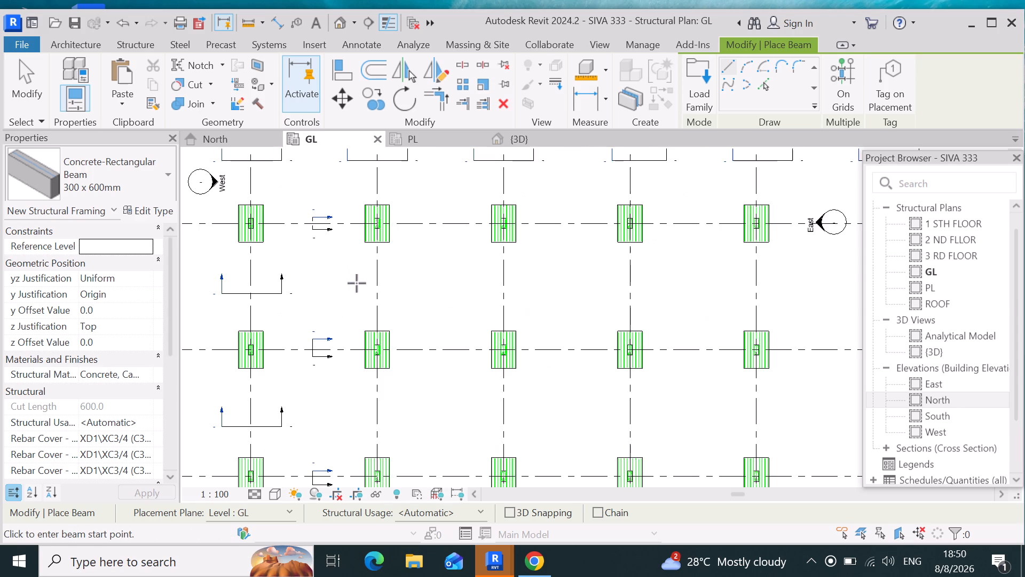
pyautogui.scroll(-5, 357, 283)
pyautogui.scroll(5, 335, 175)
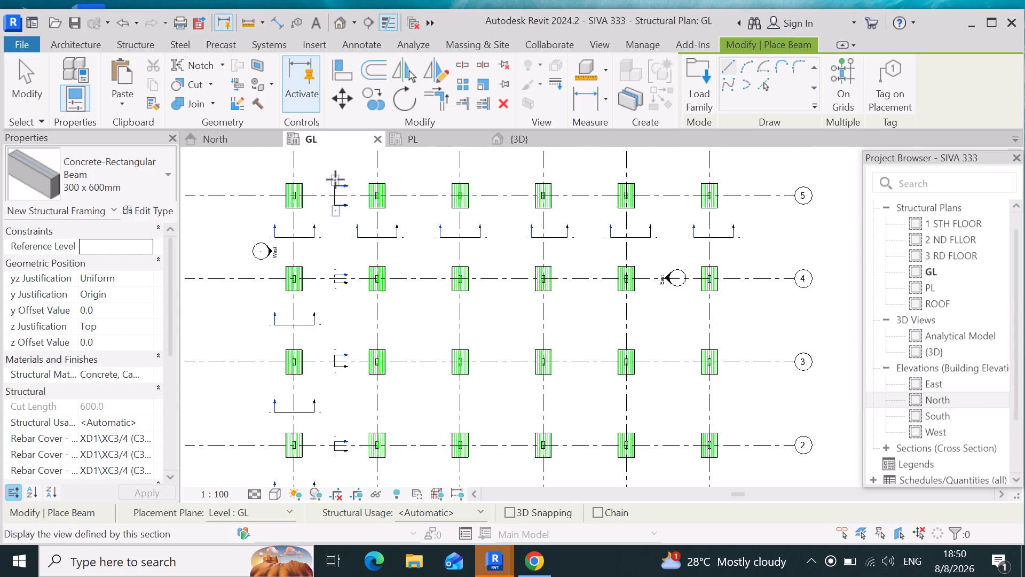
pyautogui.scroll(7, 335, 180)
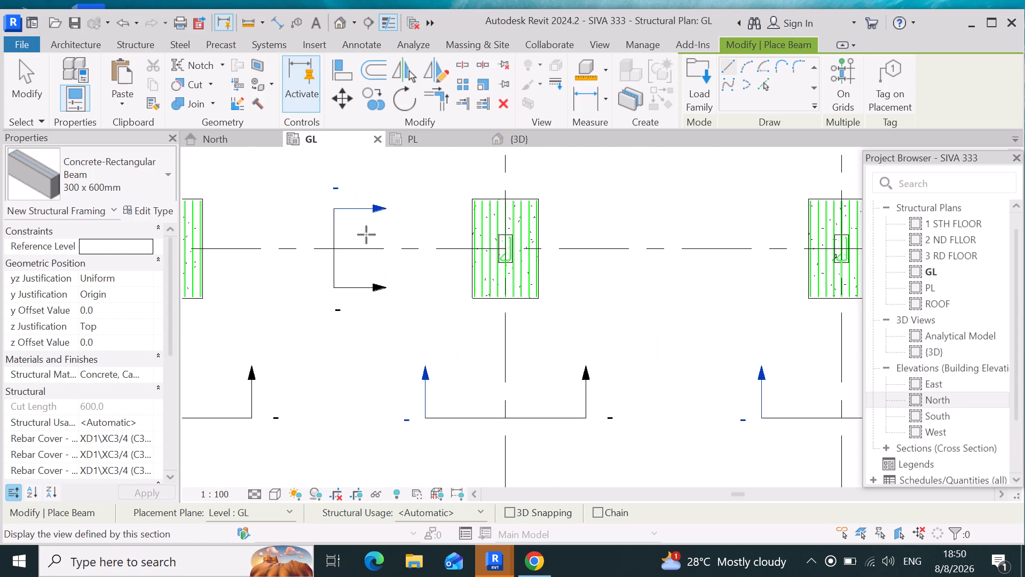
pyautogui.scroll(-11, 386, 245)
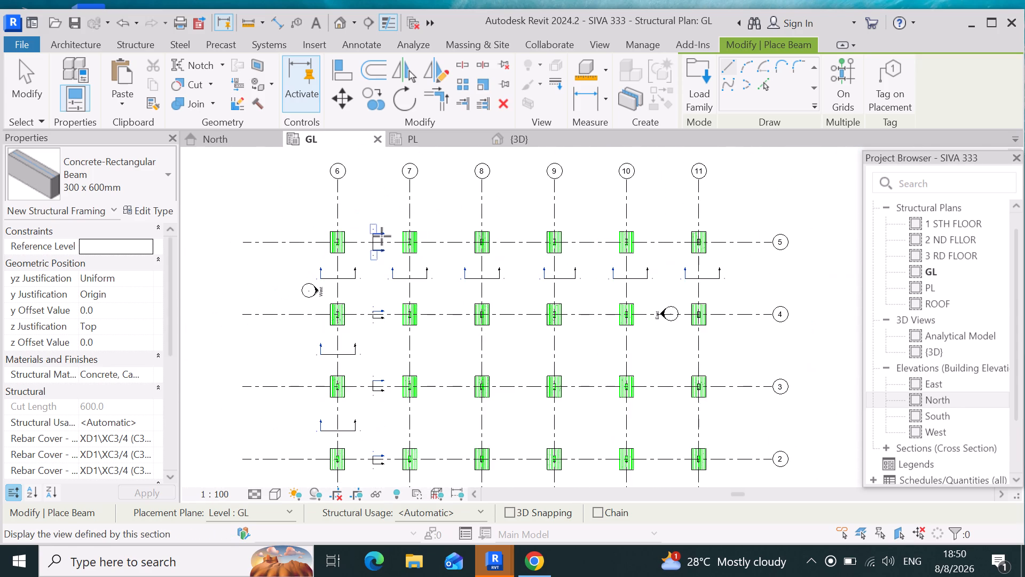
pyautogui.scroll(-6, 382, 236)
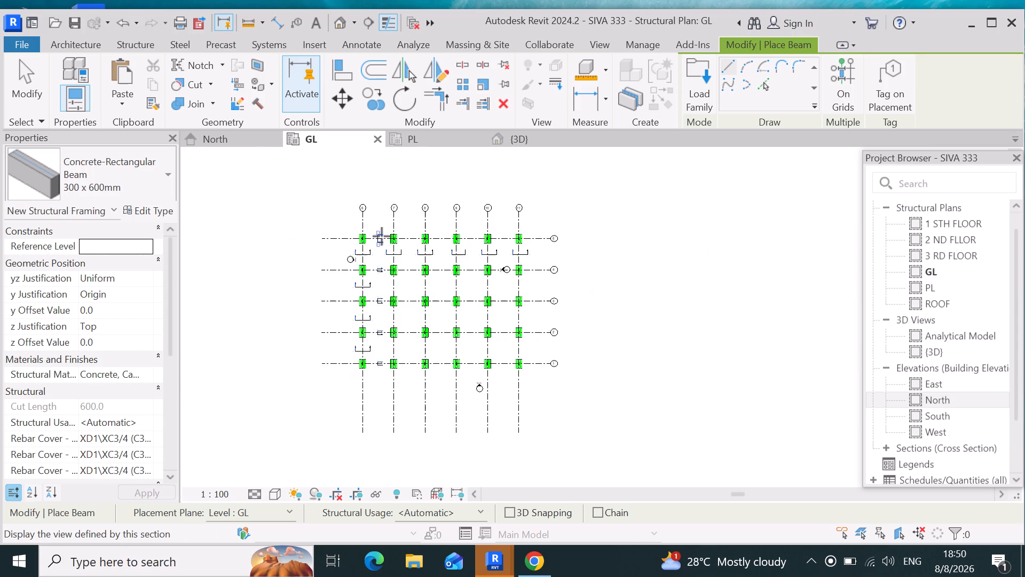
# Examine the first-floor beam joints at the corner and adjacent columns in 3D, along with the overall frame.
pyautogui.click(561, 140)
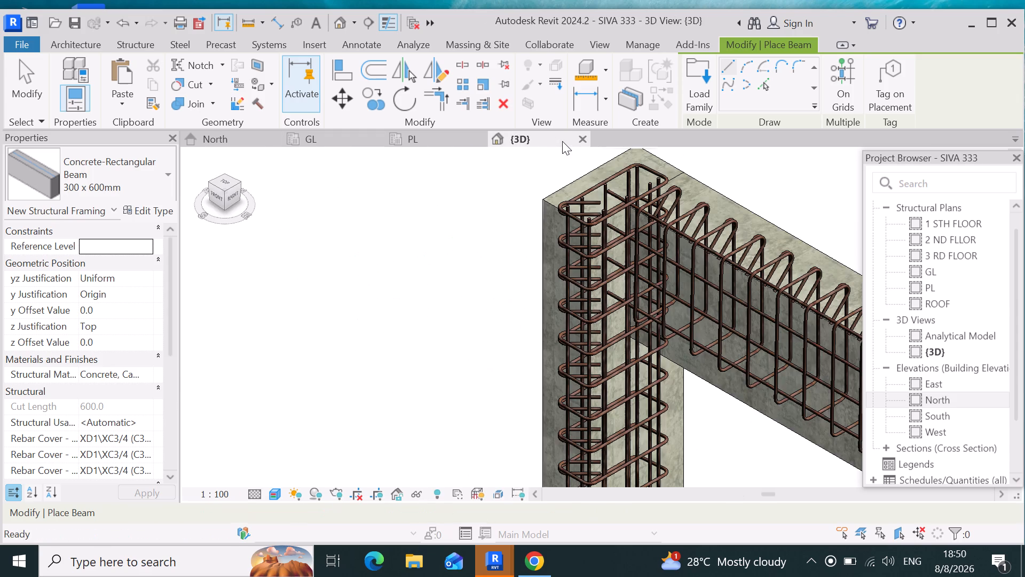
pyautogui.scroll(4, 670, 170)
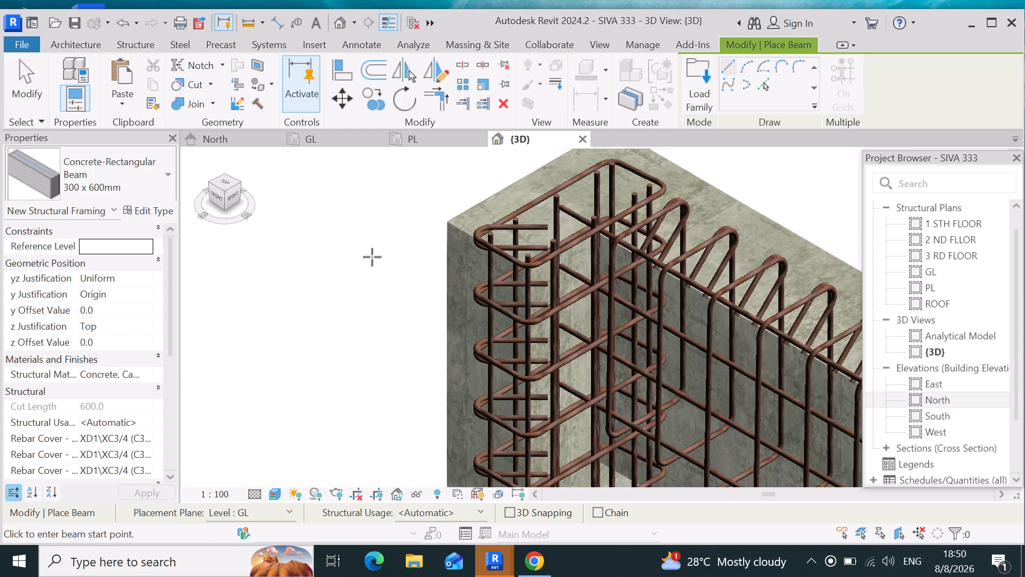
pyautogui.scroll(-10, 370, 259)
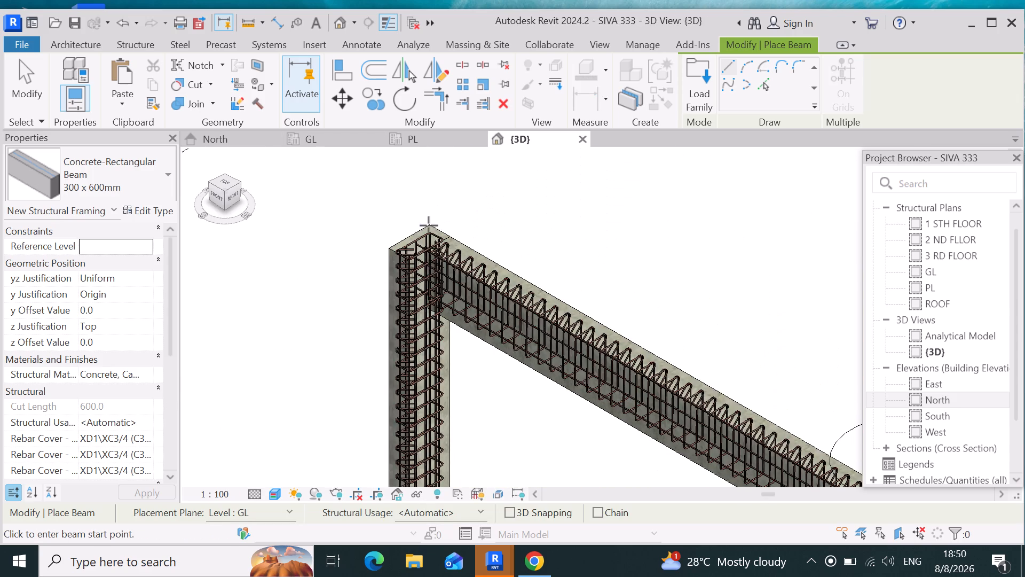
pyautogui.scroll(-9, 429, 225)
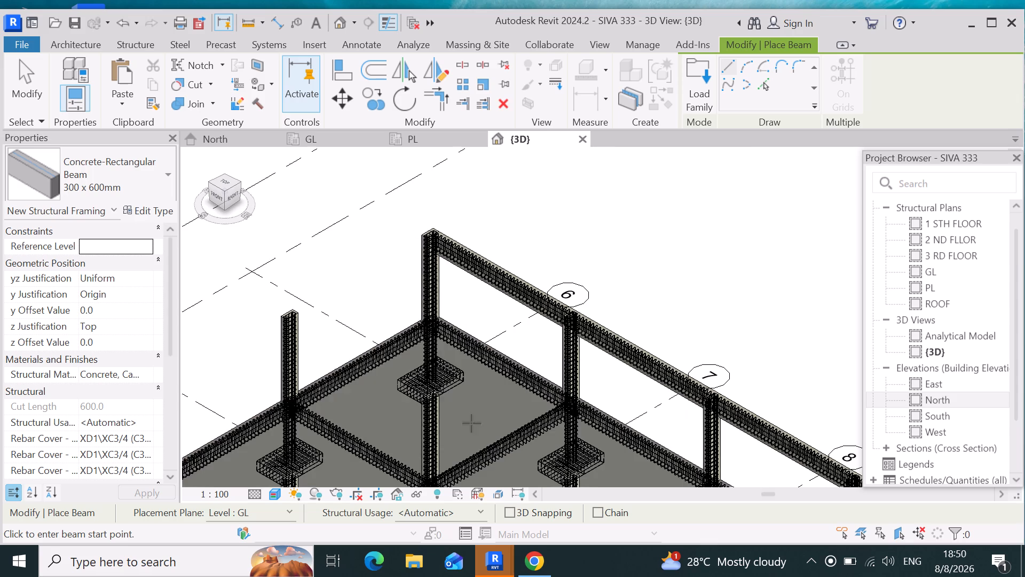
pyautogui.scroll(5, 454, 451)
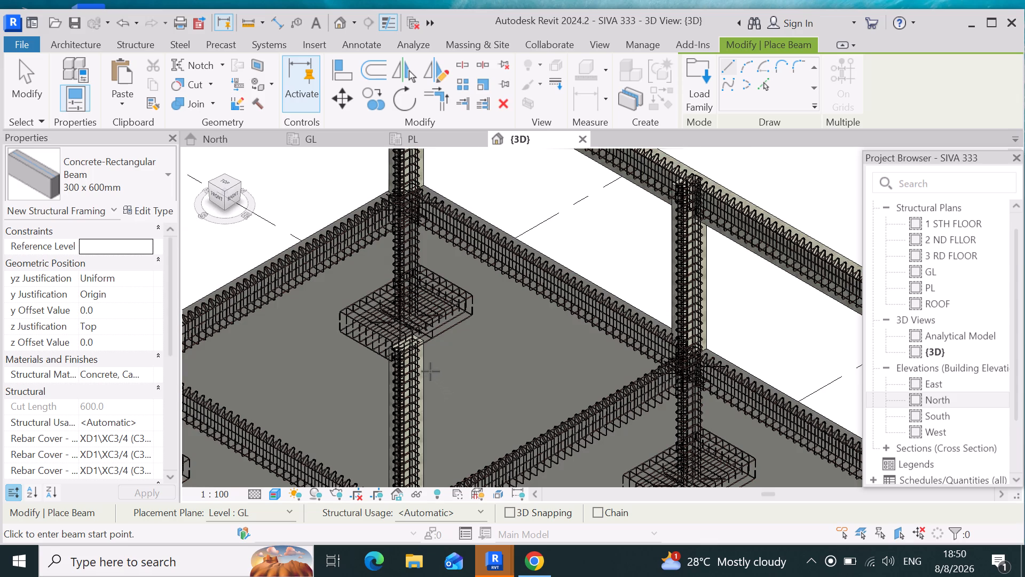
pyautogui.scroll(-5, 461, 356)
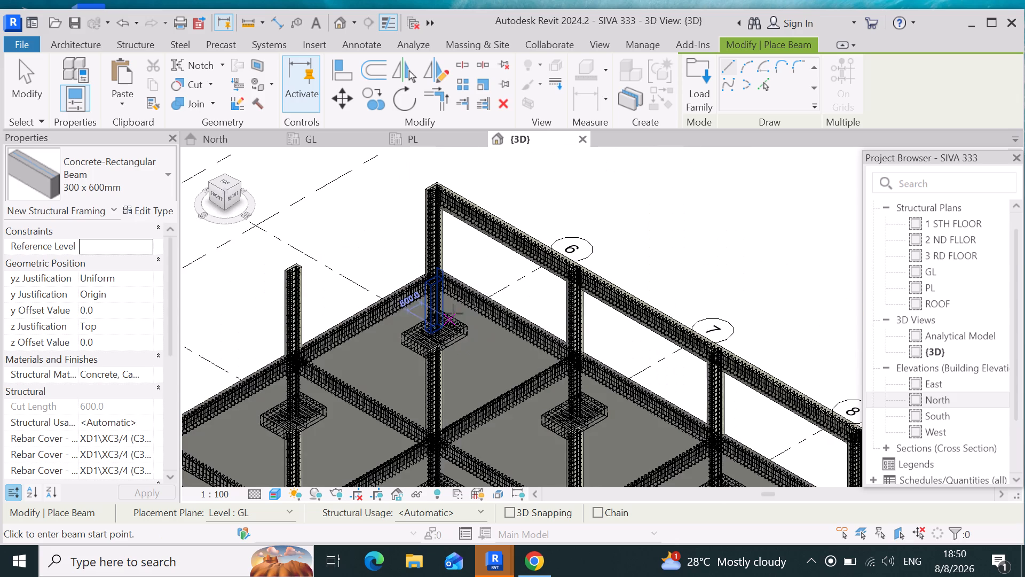
pyautogui.scroll(11, 597, 271)
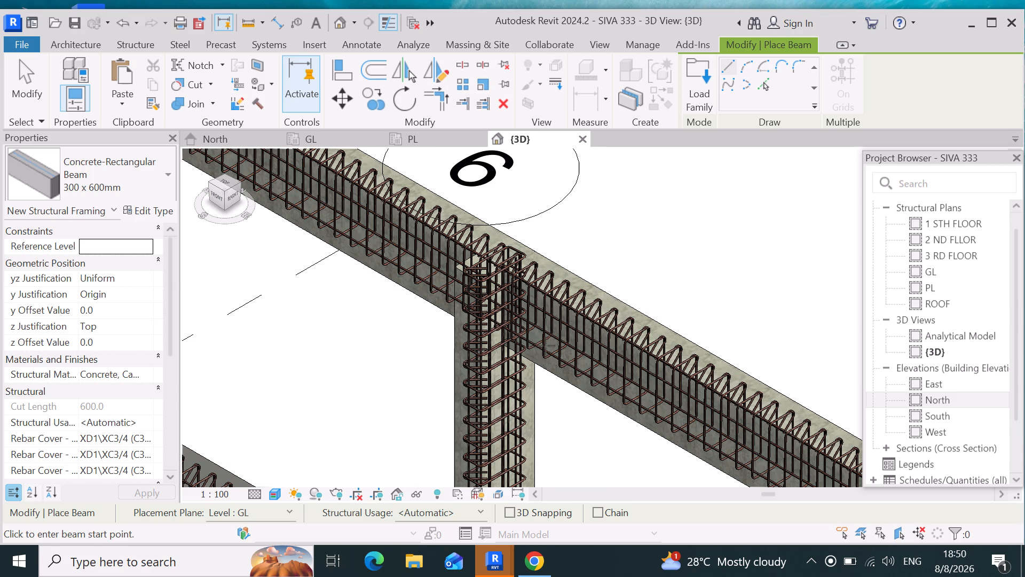
pyautogui.scroll(-14, 566, 321)
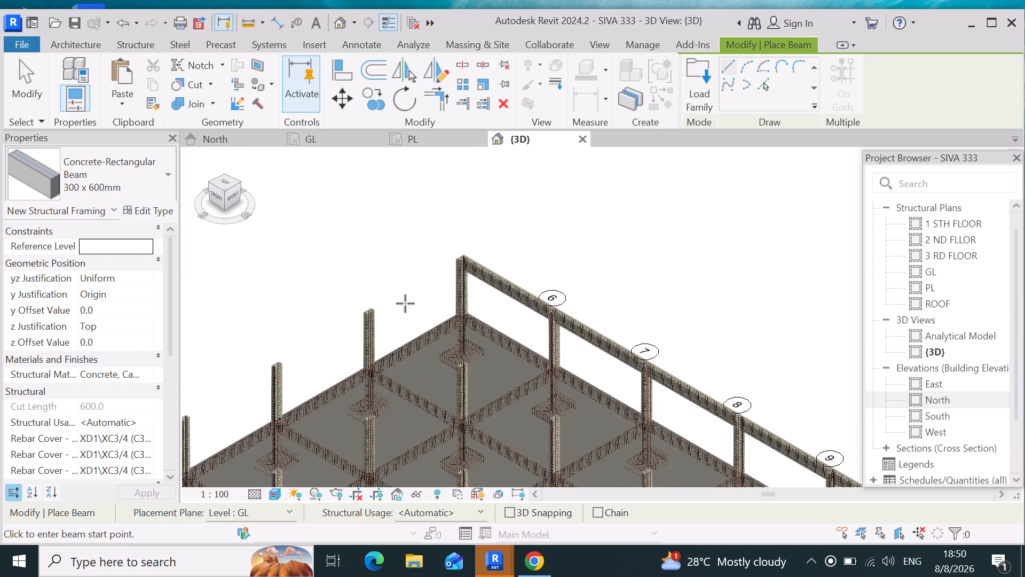
pyautogui.scroll(-5, 395, 236)
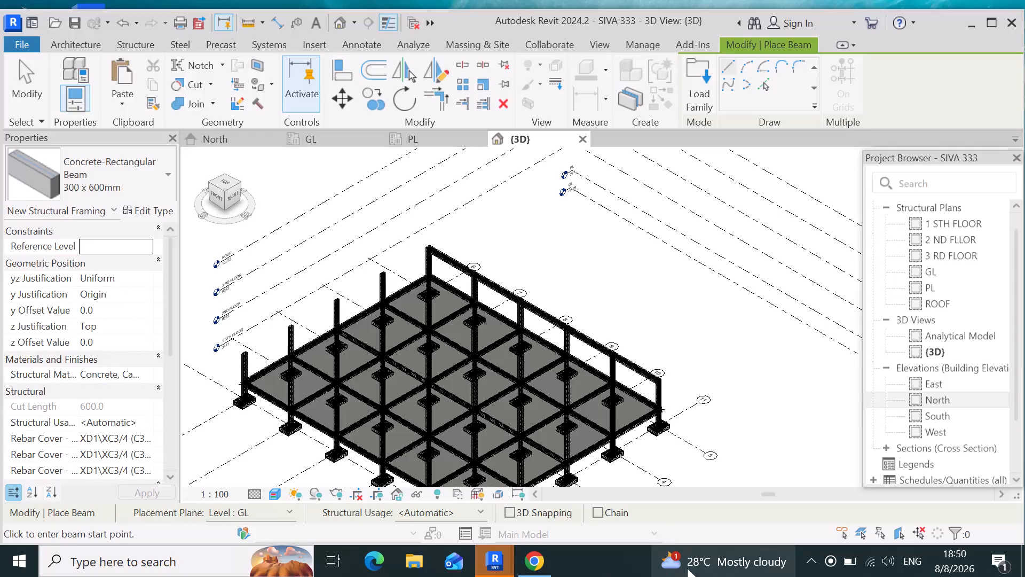
# Place a 300 x 600mm concrete beam about 30460 mm long between the end columns along grid 4, from grid 11 to grid 6.
pyautogui.scroll(3, 600, 448)
pyautogui.scroll(1, 625, 380)
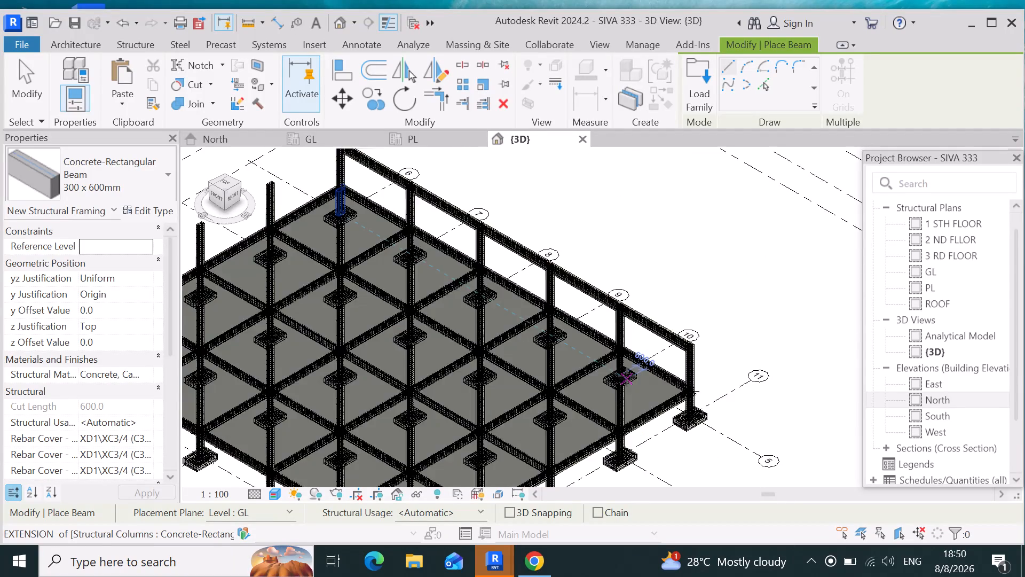
pyautogui.scroll(1, 627, 376)
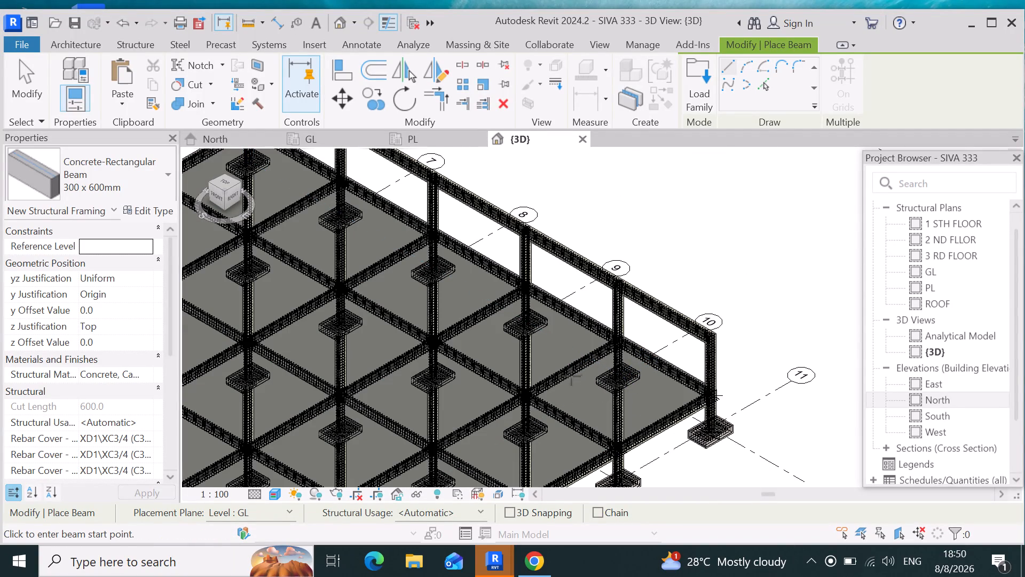
pyautogui.scroll(5, 632, 412)
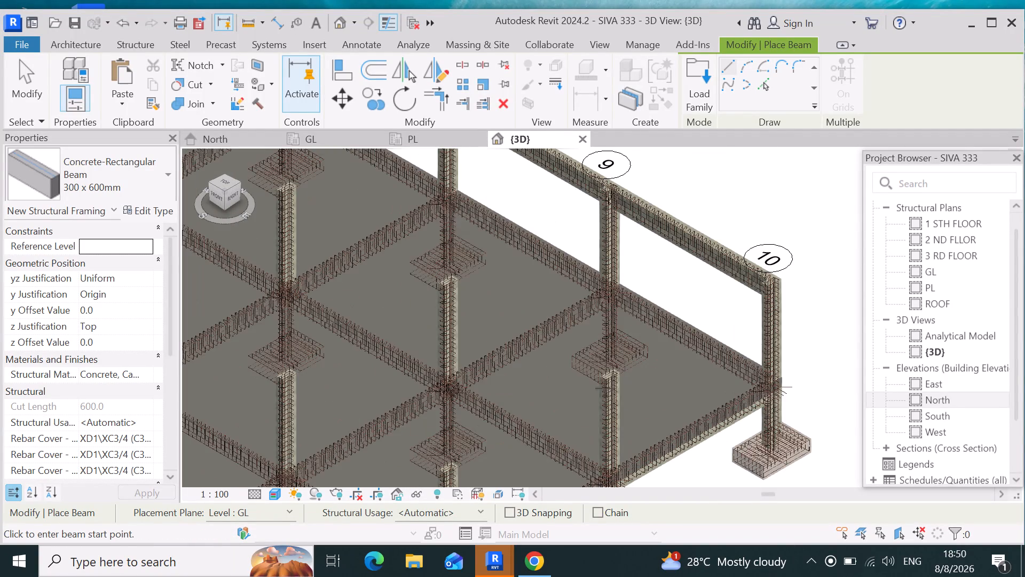
pyautogui.scroll(6, 604, 388)
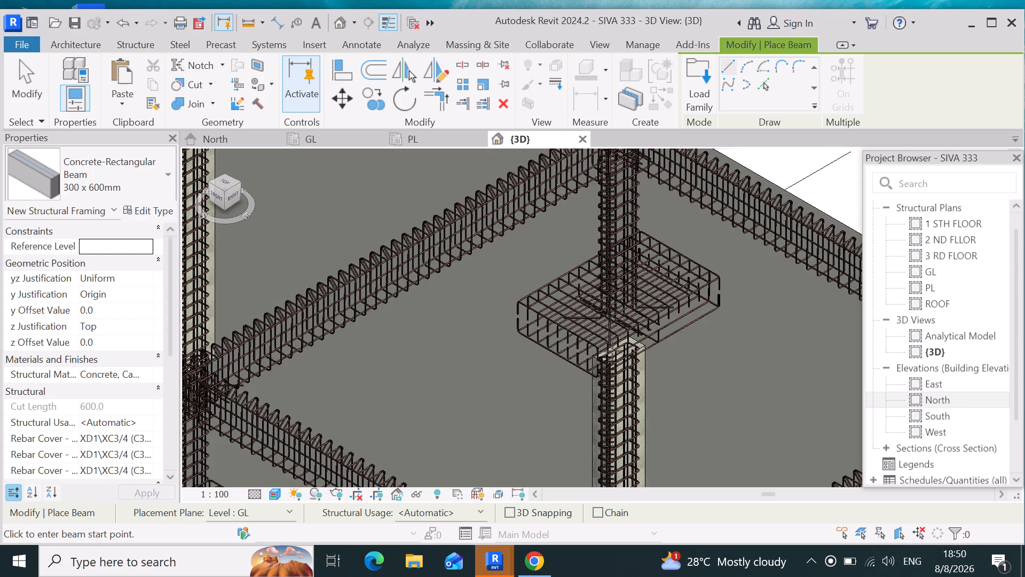
pyautogui.click(613, 351)
pyautogui.scroll(-4, 586, 342)
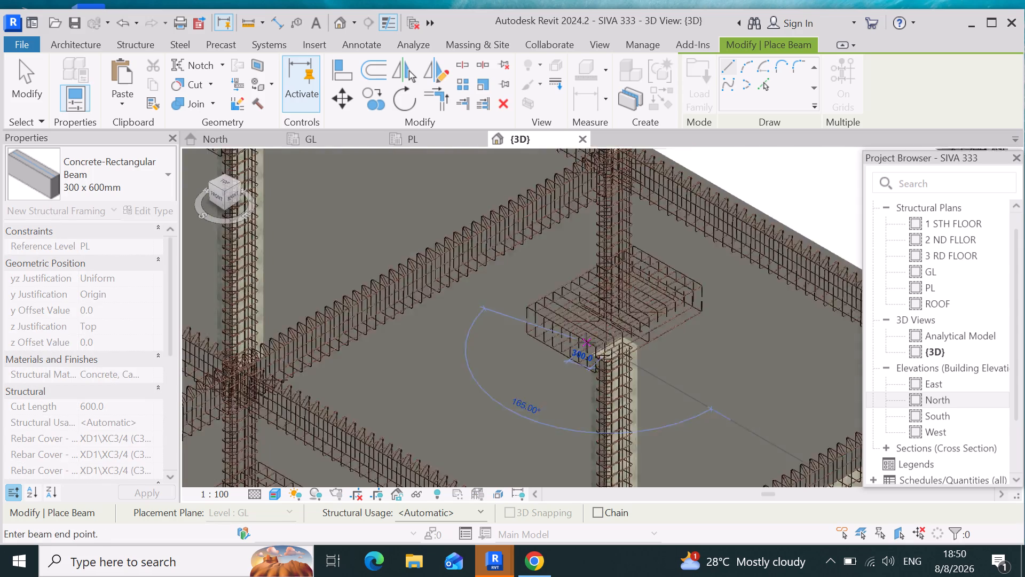
pyautogui.scroll(-7, 586, 342)
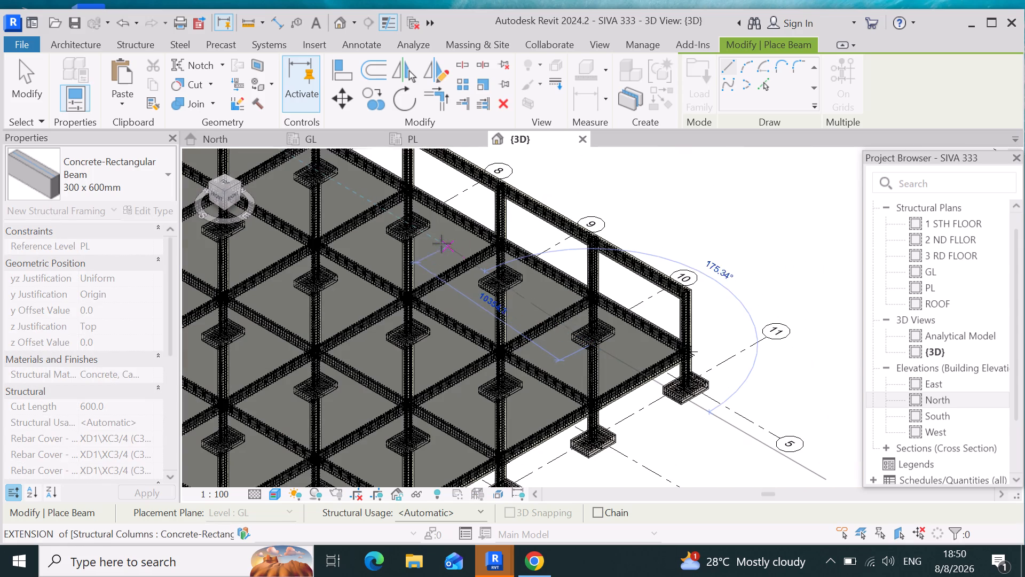
pyautogui.scroll(-11, 626, 367)
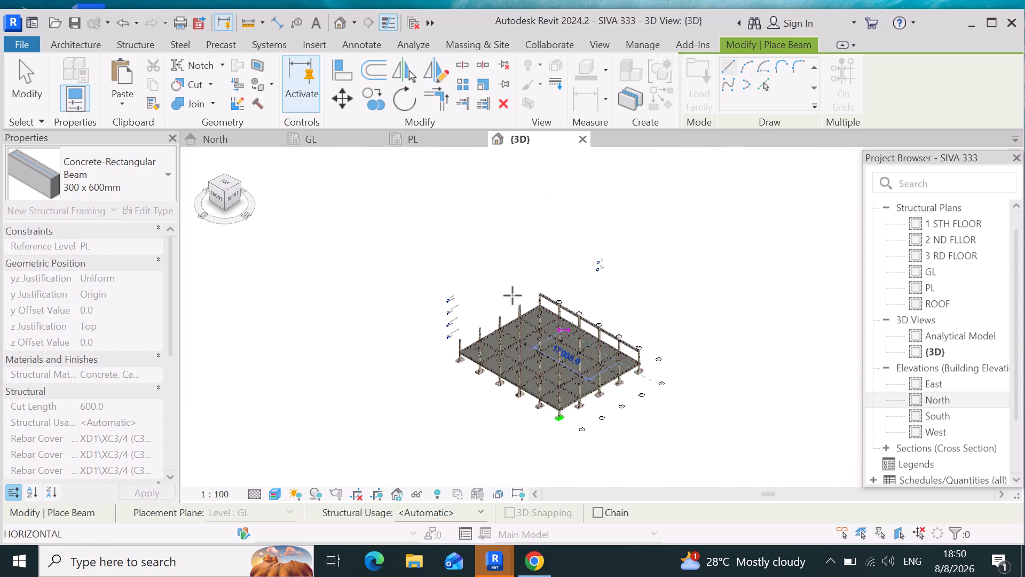
pyautogui.scroll(15, 503, 291)
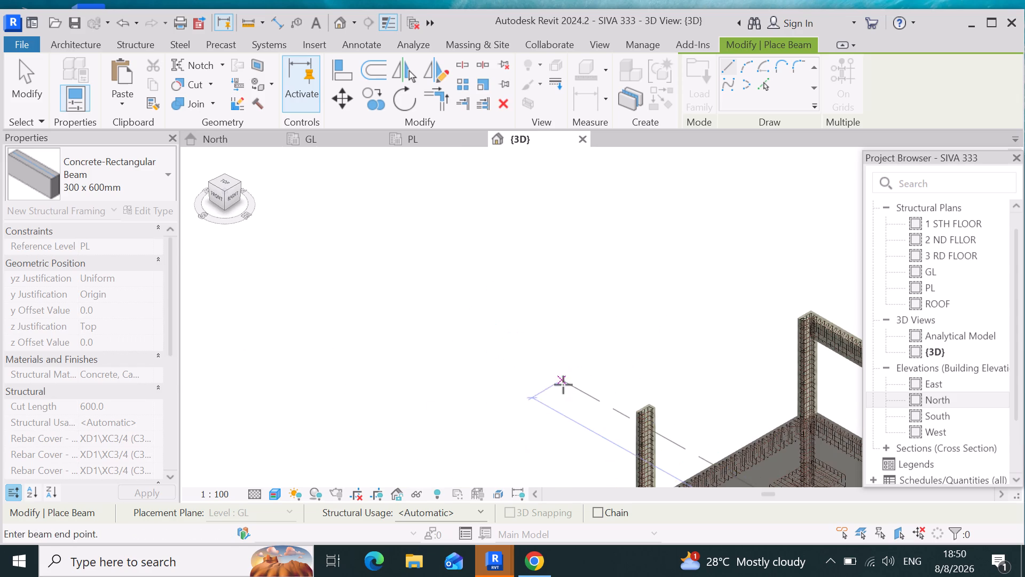
pyautogui.scroll(7, 645, 397)
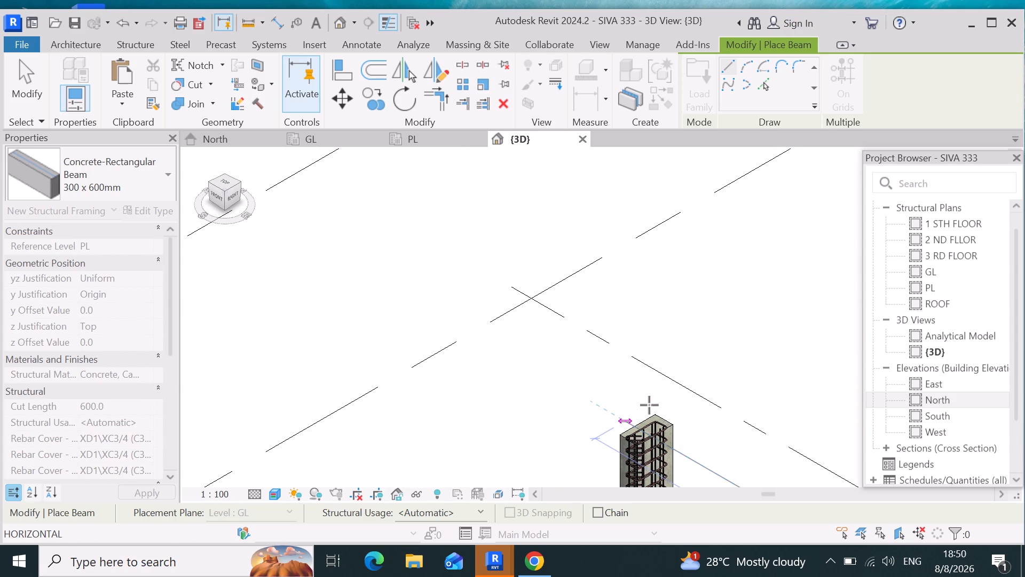
pyautogui.scroll(3, 663, 415)
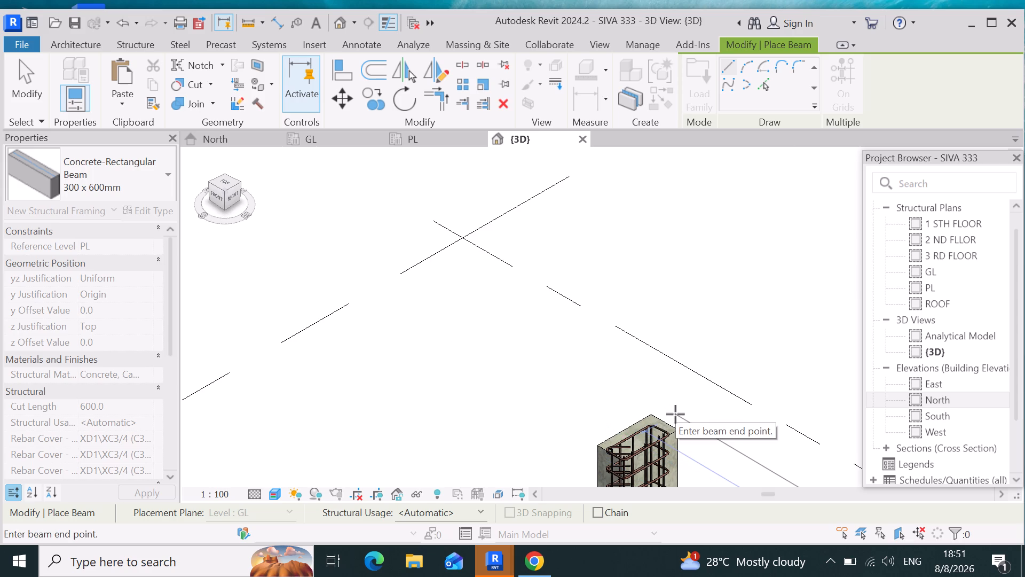
pyautogui.click(675, 414)
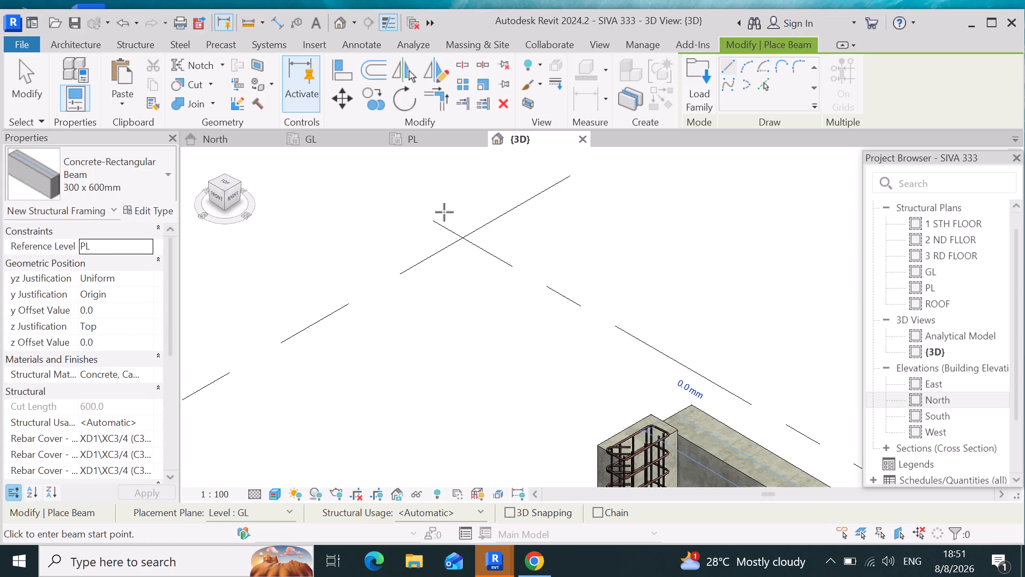
# Set the reference level of the newly drawn grid 4 beam to 1 STH FLOOR.
pyautogui.scroll(-10, 446, 220)
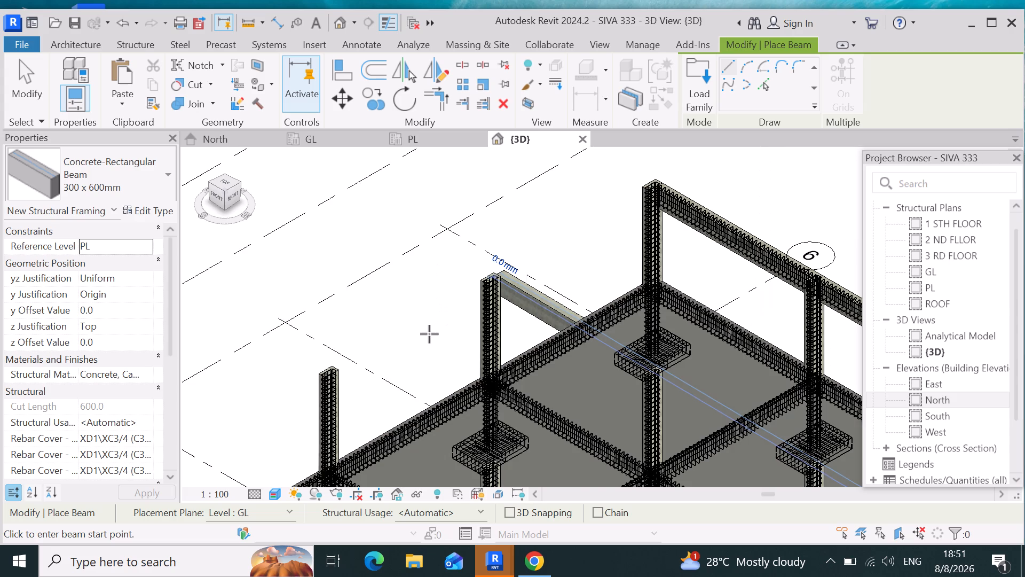
pyautogui.scroll(-7, 417, 339)
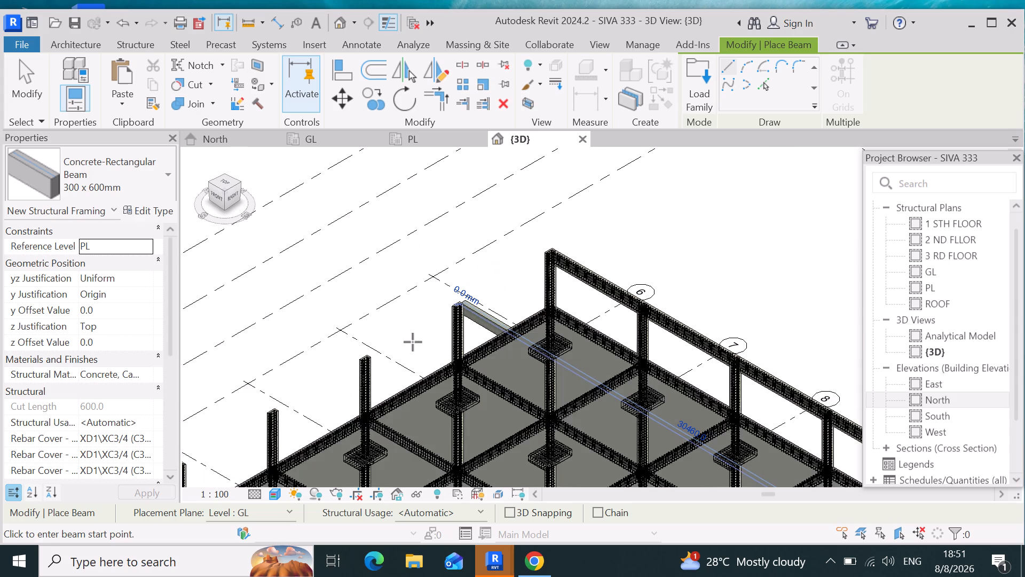
pyautogui.scroll(-2, 413, 342)
pyautogui.scroll(7, 706, 469)
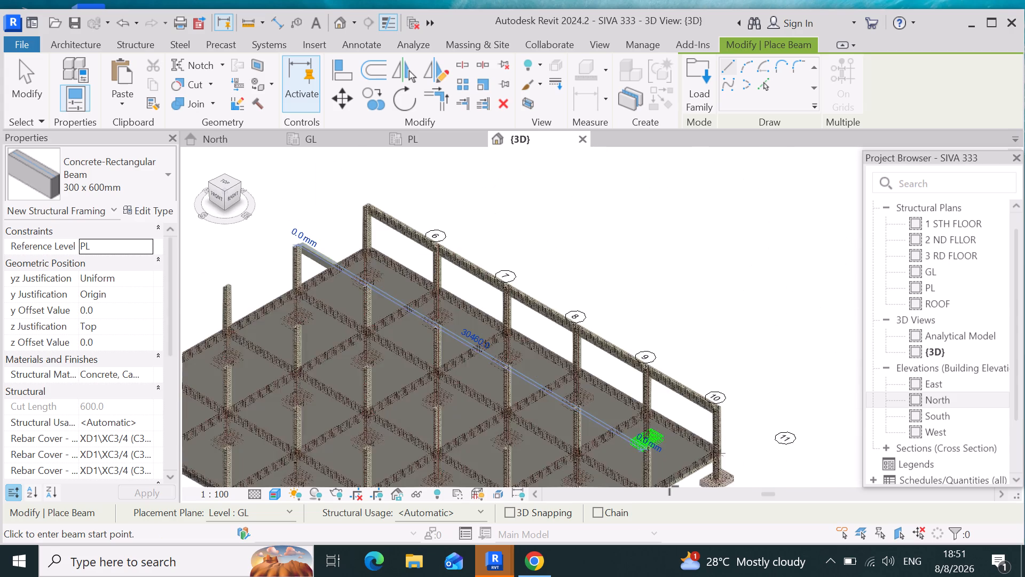
pyautogui.scroll(4, 669, 475)
pyautogui.scroll(4, 591, 400)
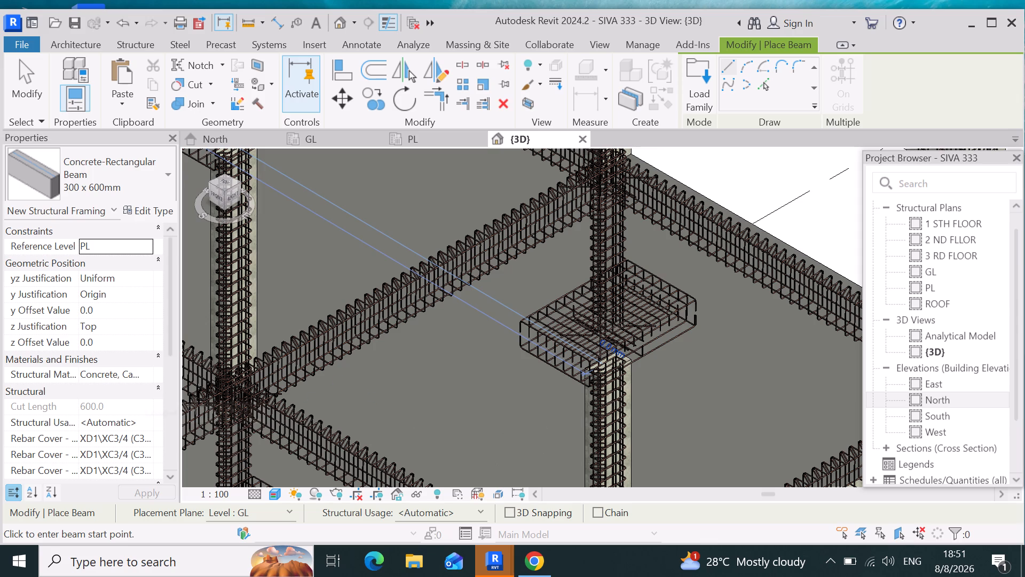
pyautogui.click(128, 250)
pyautogui.click(144, 243)
pyautogui.click(122, 288)
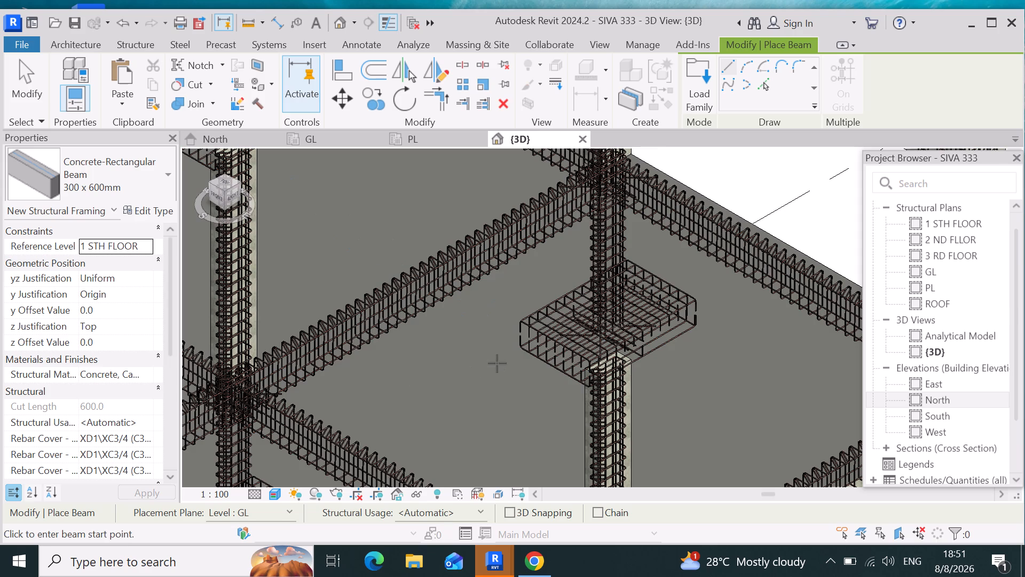
pyautogui.scroll(-5, 523, 367)
pyautogui.scroll(-5, 607, 412)
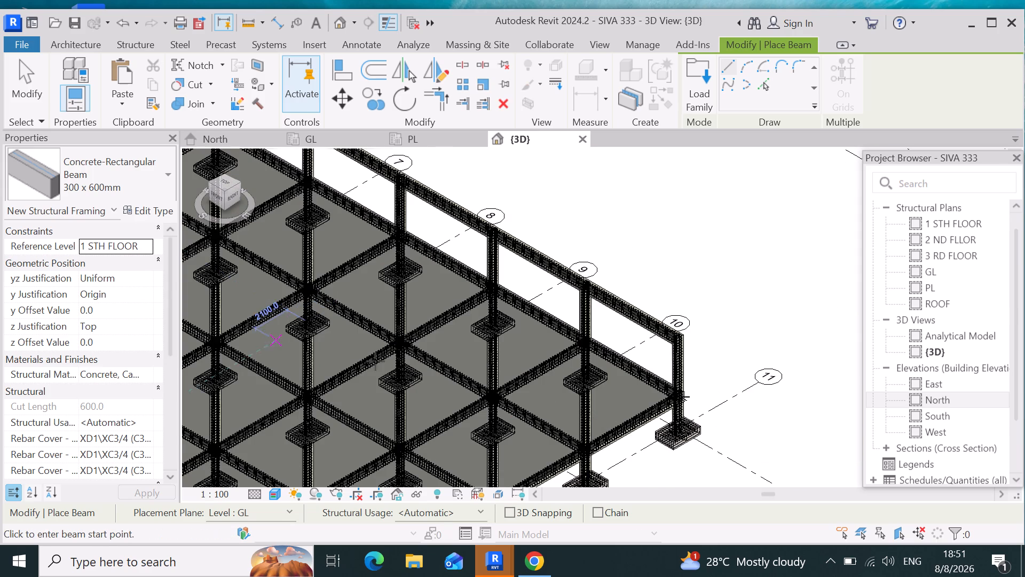
# Undo the beam reference level setting and delete the 300 x 600mm concrete beam placed along grid 4.
pyautogui.scroll(-4, 488, 319)
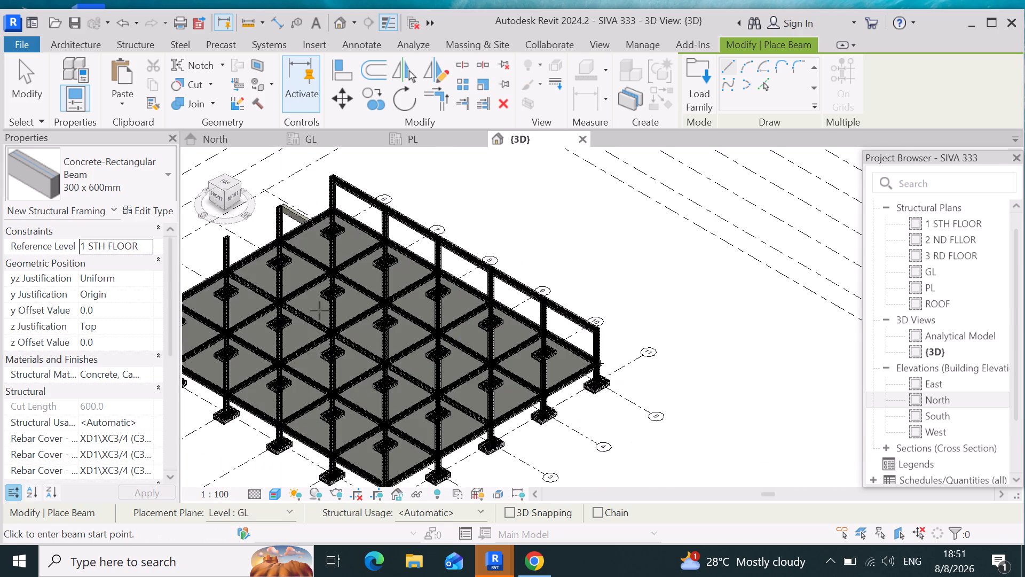
pyautogui.scroll(4, 295, 238)
pyautogui.scroll(8, 283, 181)
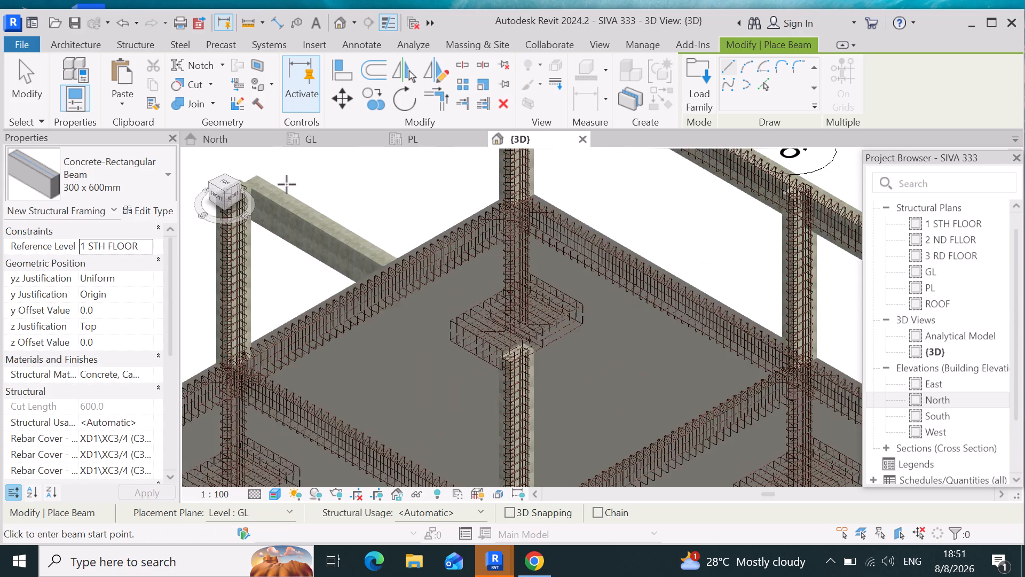
pyautogui.scroll(4, 287, 184)
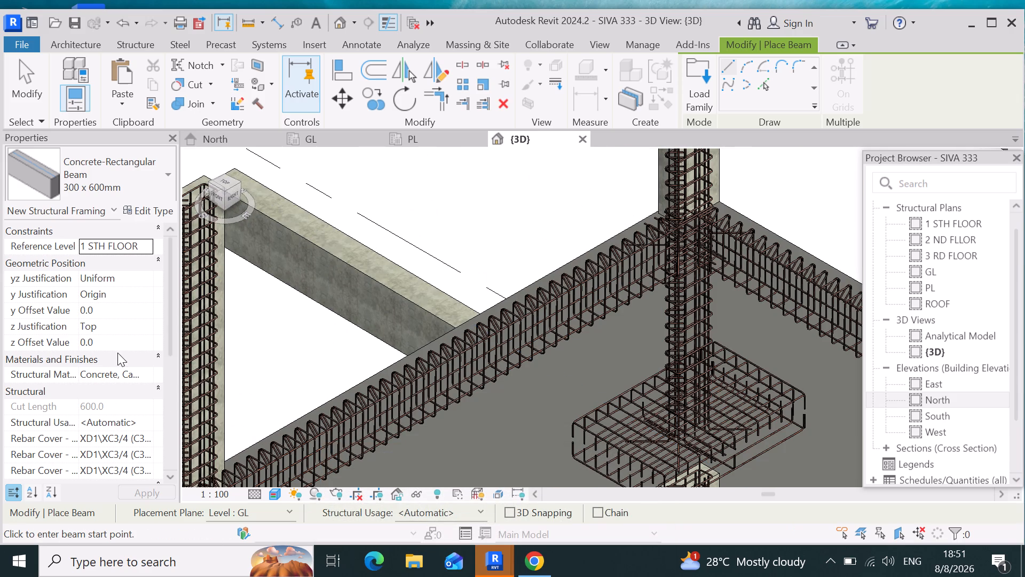
pyautogui.hotkey('ctrl', 'z')
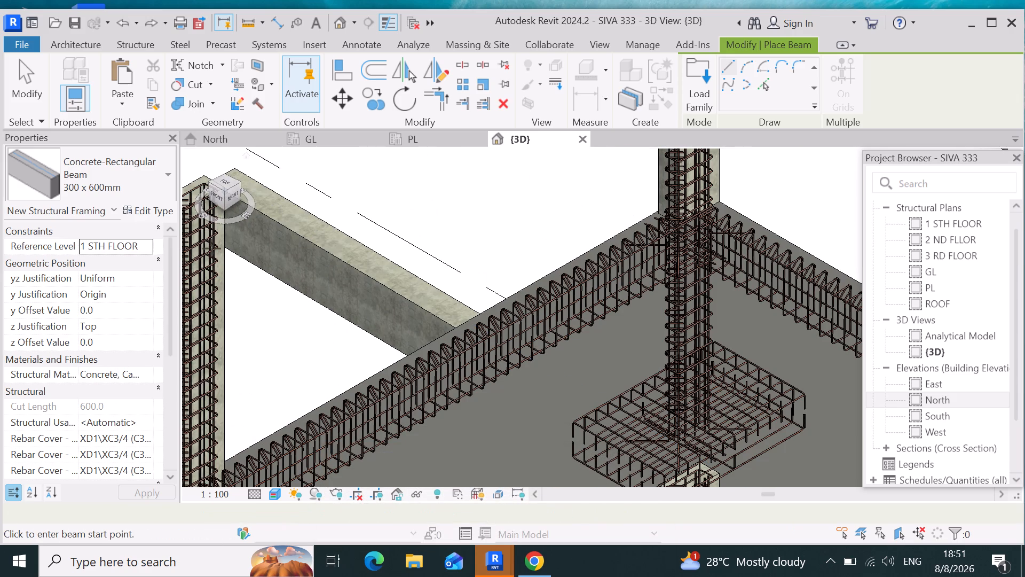
pyautogui.click(334, 251)
pyautogui.press('Escape')
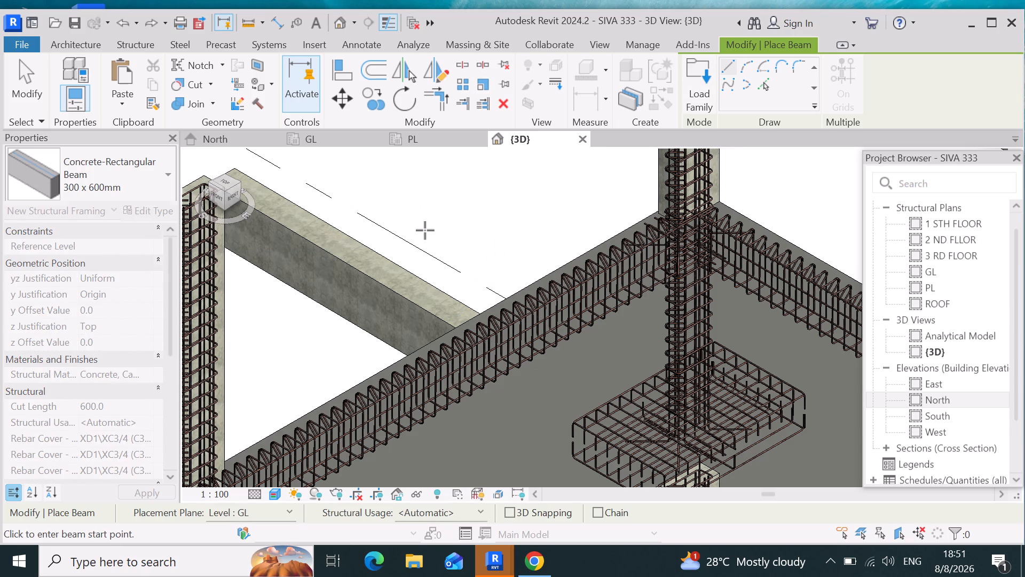
pyautogui.moveTo(423, 230); pyautogui.dragTo(361, 305)
pyautogui.press('Escape')
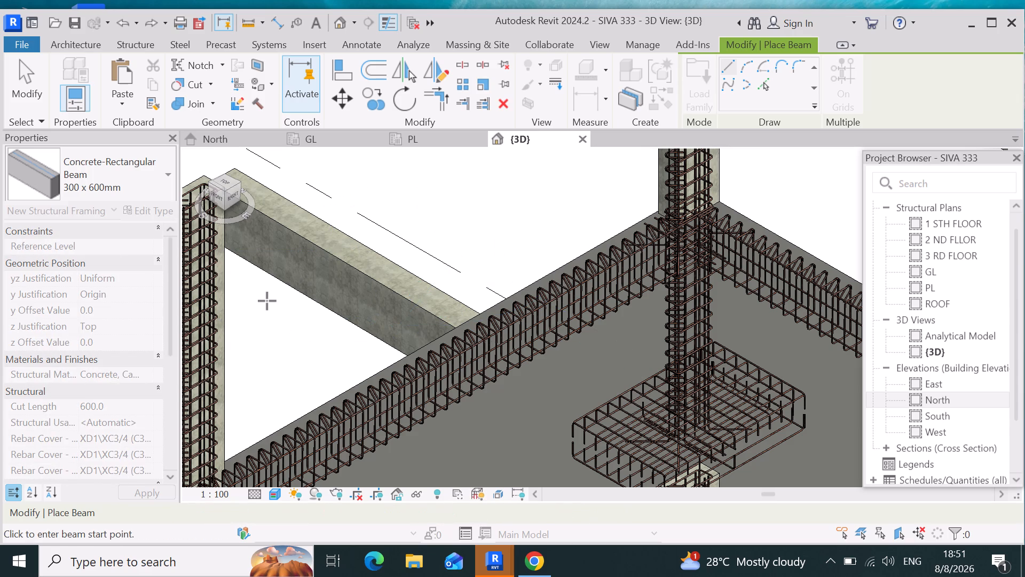
pyautogui.click(317, 264)
pyautogui.press('Escape')
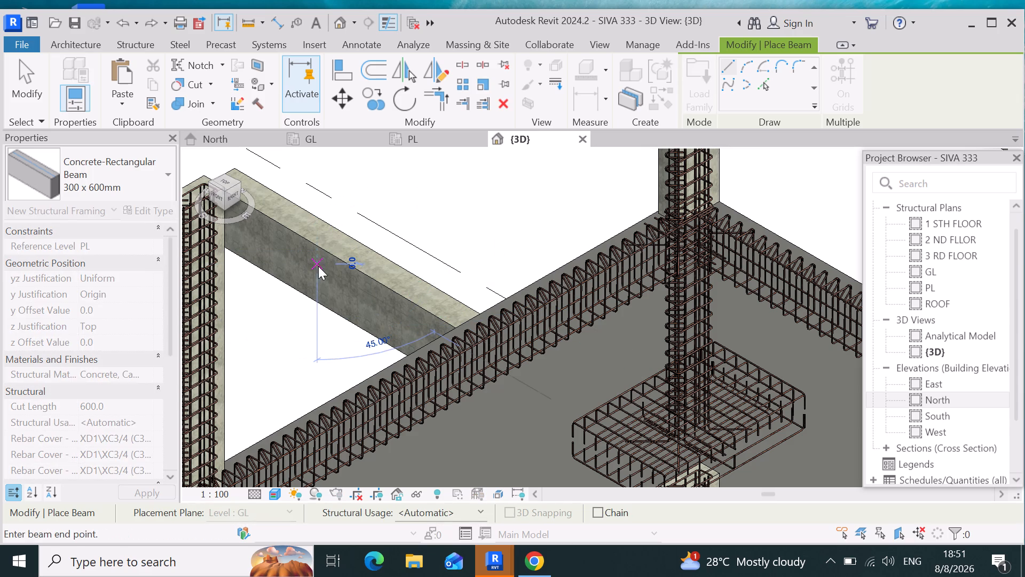
pyautogui.press('Escape')
pyautogui.press('Escape')
pyautogui.click(336, 263)
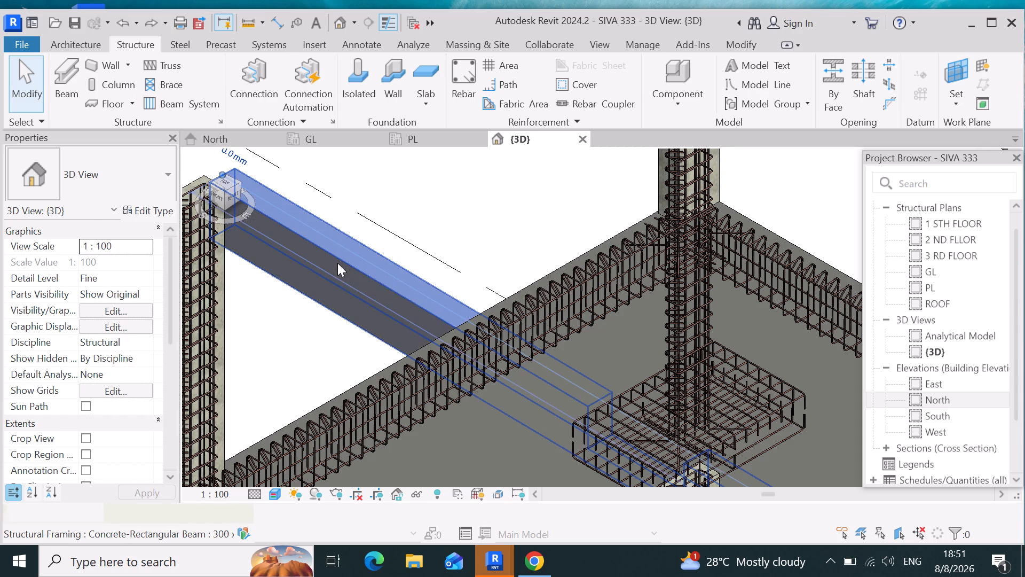
pyautogui.press('Delete')
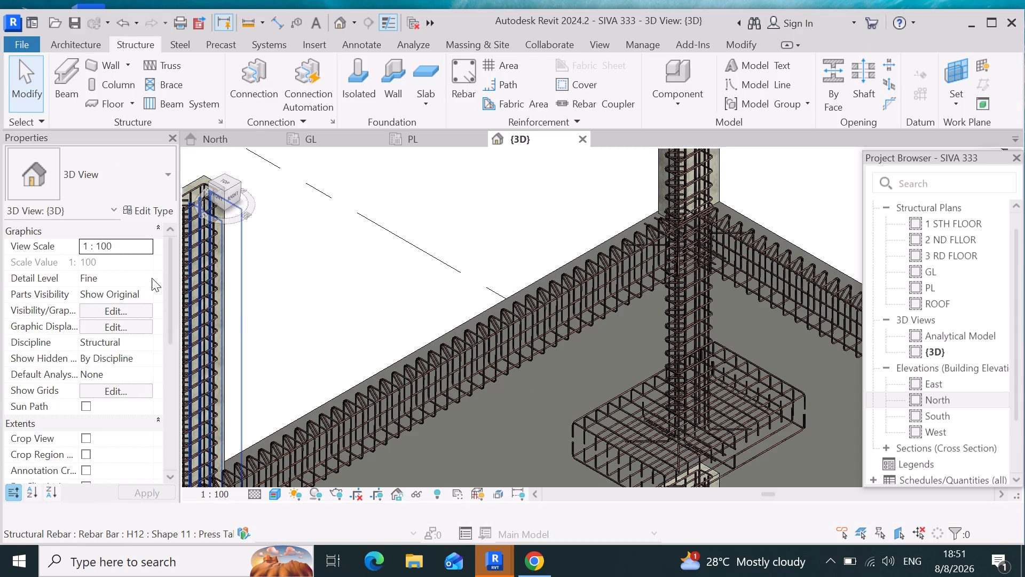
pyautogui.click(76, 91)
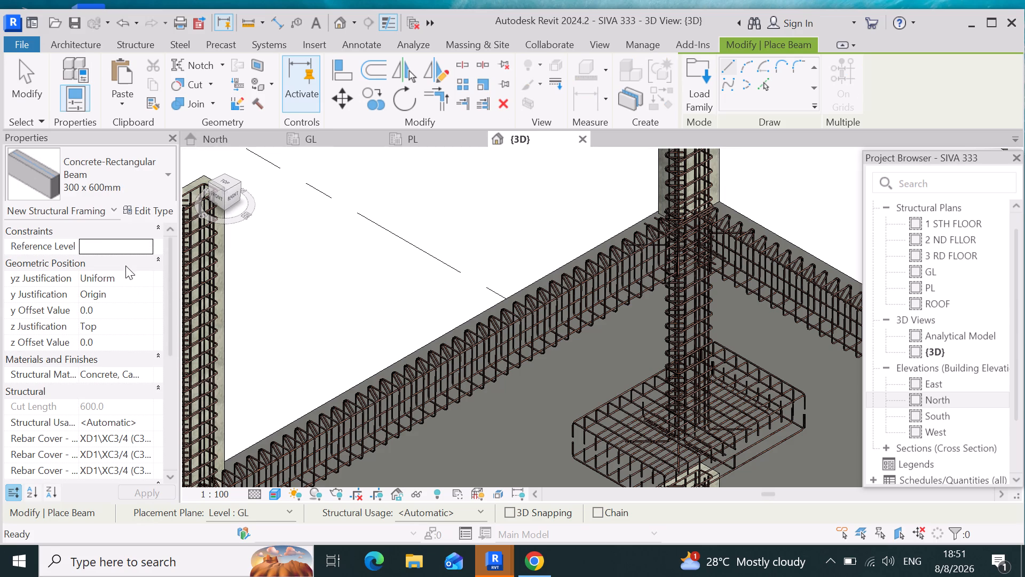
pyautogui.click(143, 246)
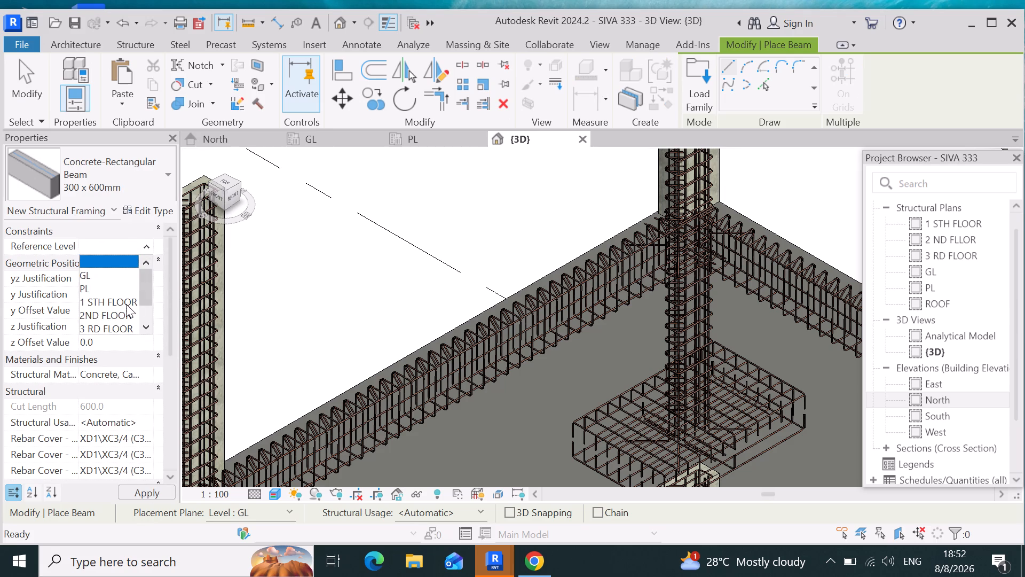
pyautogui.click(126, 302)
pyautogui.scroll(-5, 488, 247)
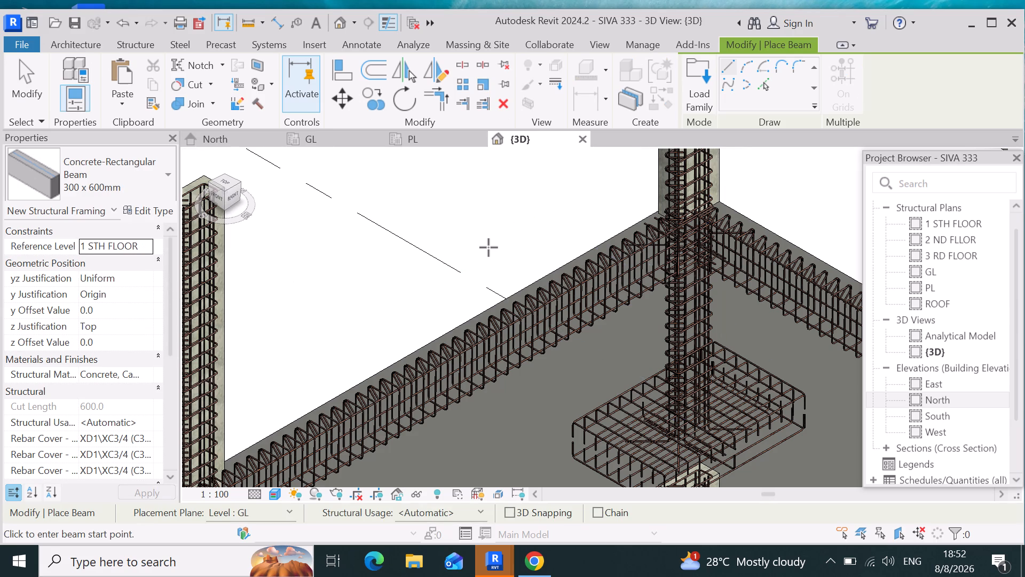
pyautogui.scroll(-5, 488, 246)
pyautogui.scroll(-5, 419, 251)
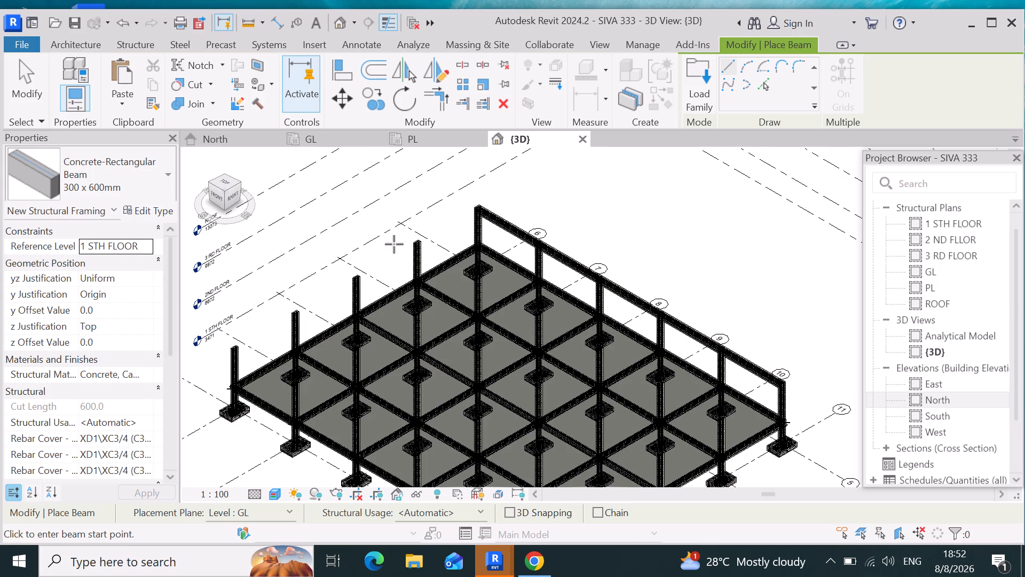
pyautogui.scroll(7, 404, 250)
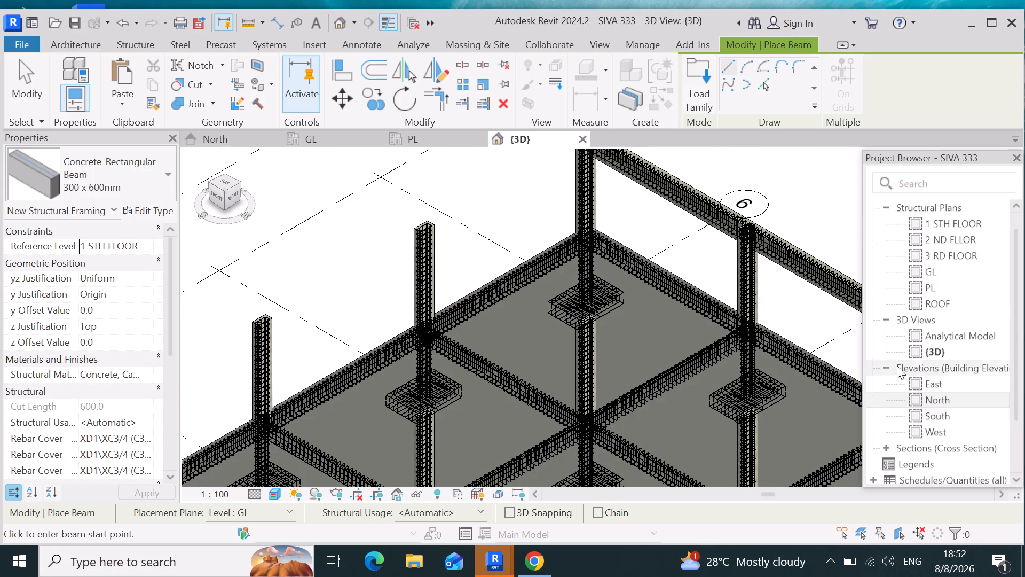
# Open the 1 STH FLOOR structural plan and examine how the grid 5 beam meets the column at grid 6.
pyautogui.doubleClick(958, 228)
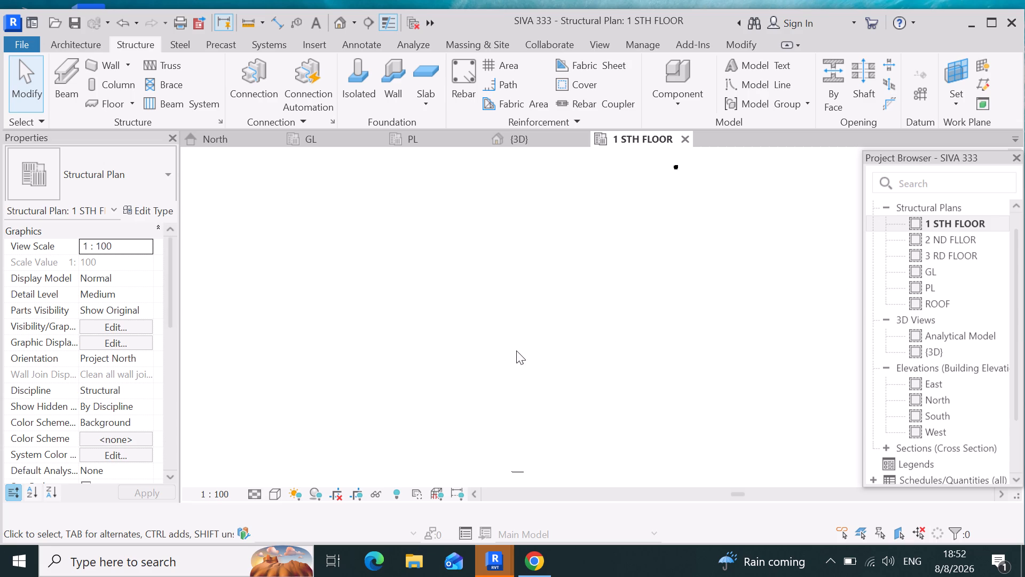
pyautogui.scroll(-2, 522, 345)
pyautogui.scroll(5, 630, 214)
pyautogui.scroll(20, 645, 205)
pyautogui.scroll(1, 645, 205)
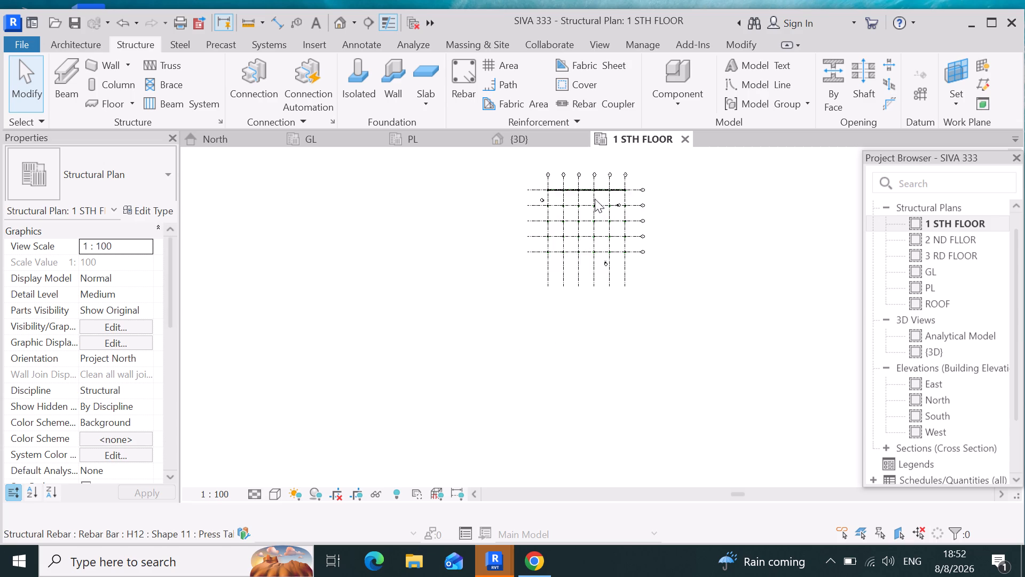
pyautogui.scroll(8, 595, 198)
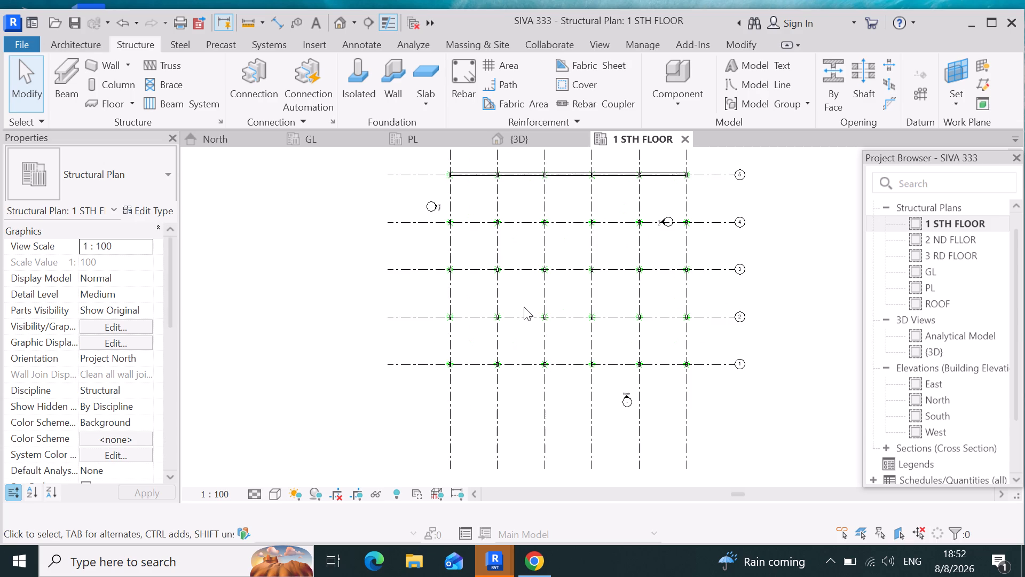
pyautogui.scroll(-2, 521, 307)
pyautogui.scroll(3, 461, 204)
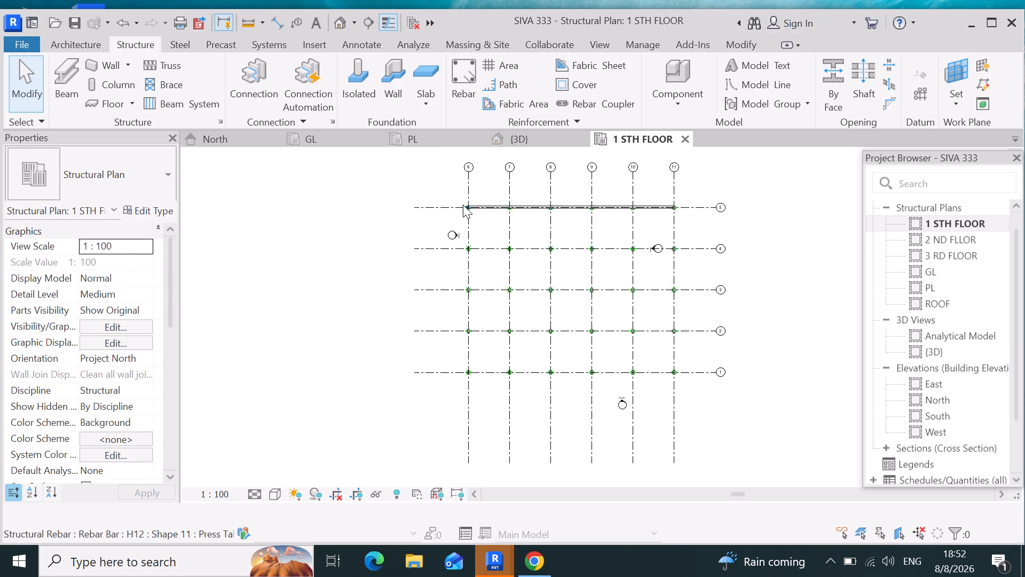
pyautogui.scroll(11, 476, 198)
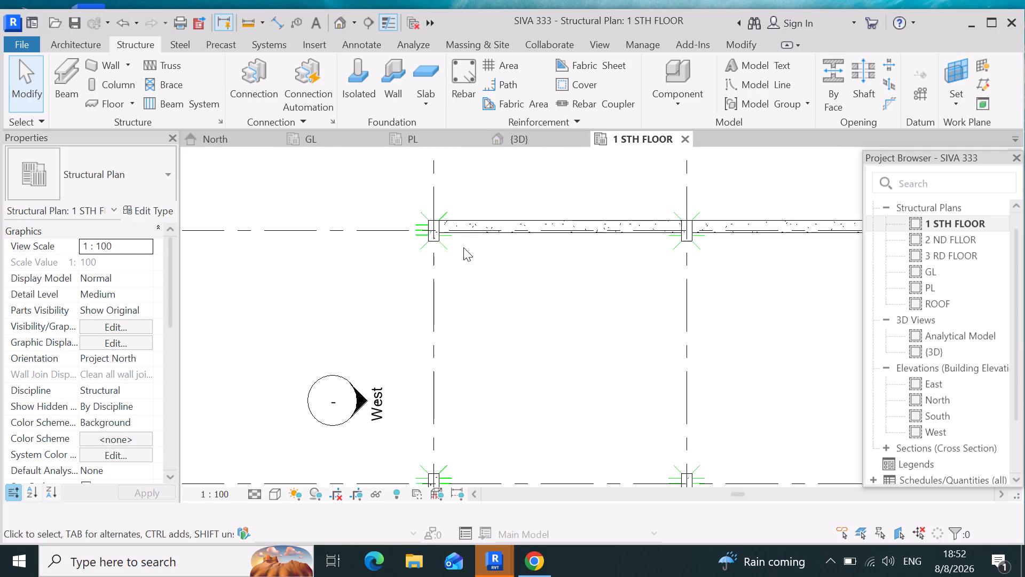
pyautogui.scroll(3, 442, 242)
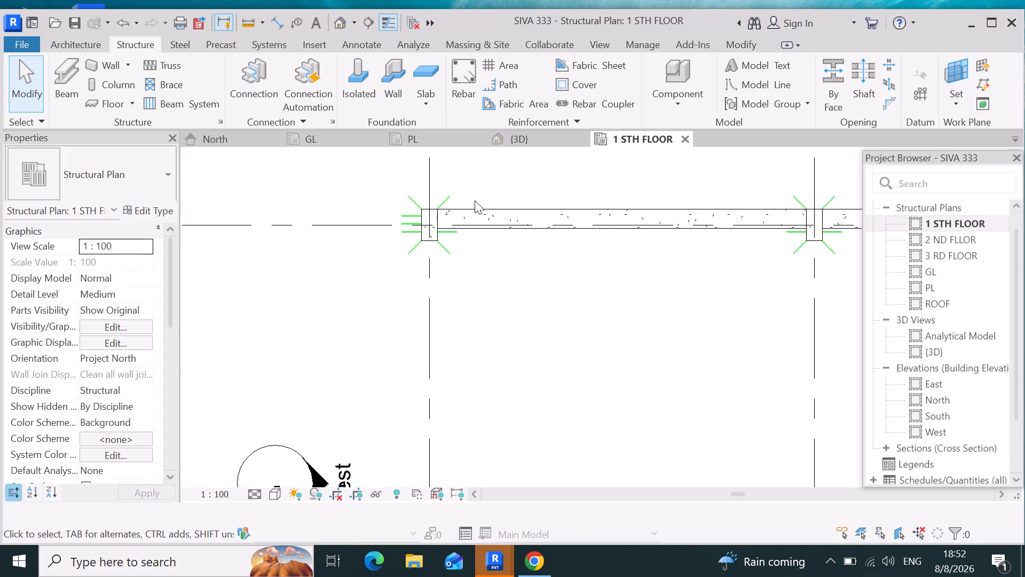
pyautogui.scroll(3, 464, 201)
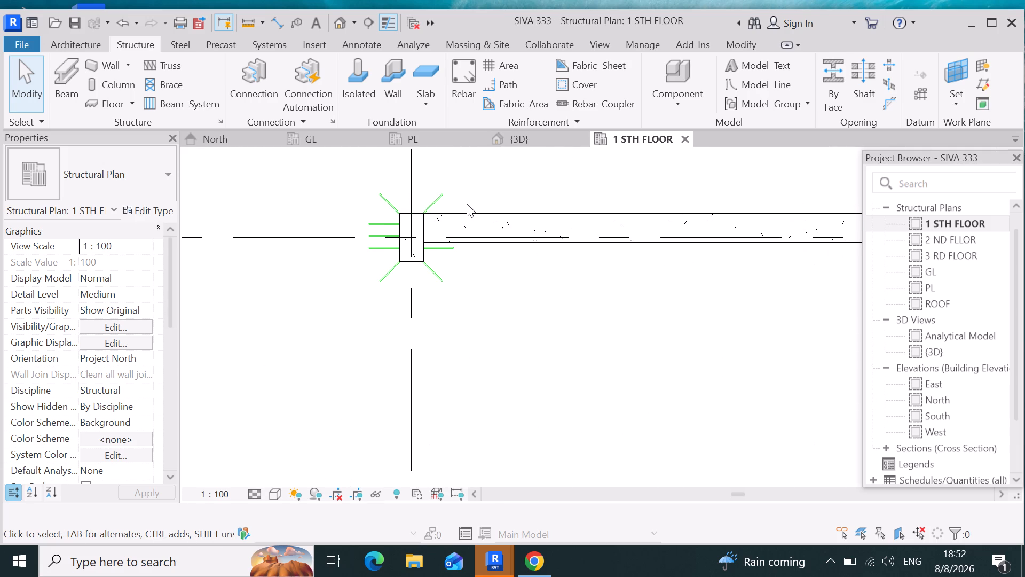
pyautogui.scroll(6, 464, 215)
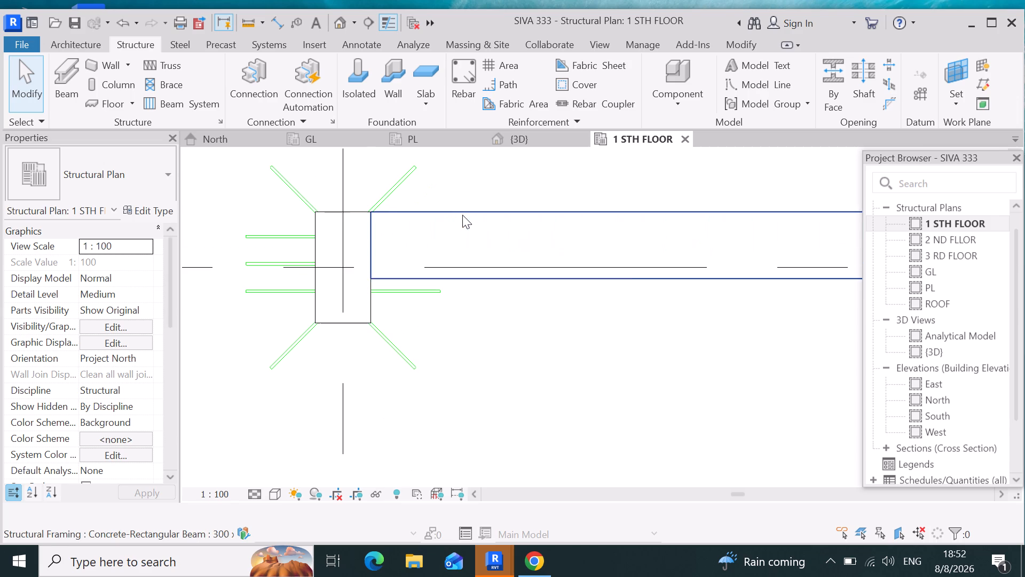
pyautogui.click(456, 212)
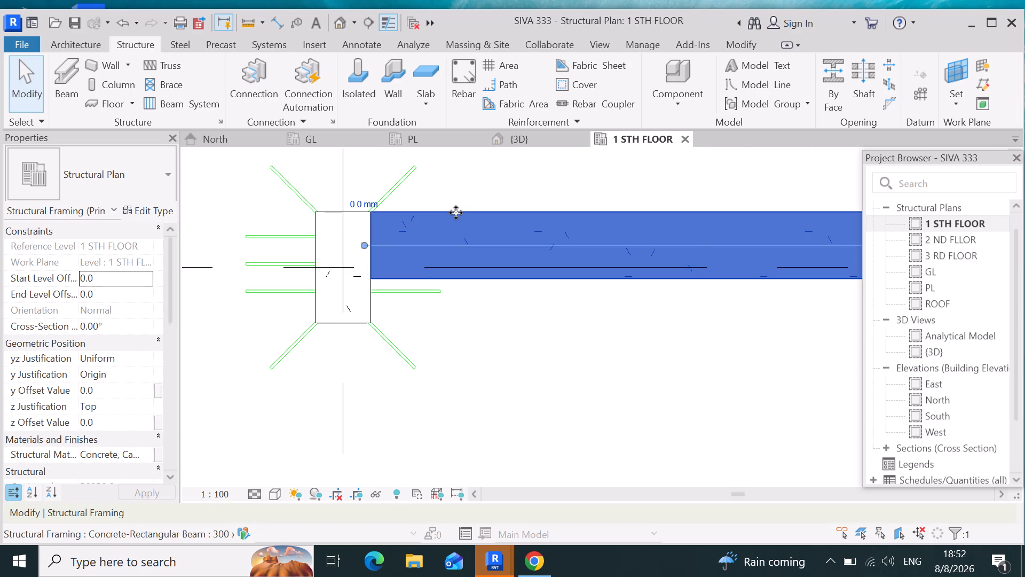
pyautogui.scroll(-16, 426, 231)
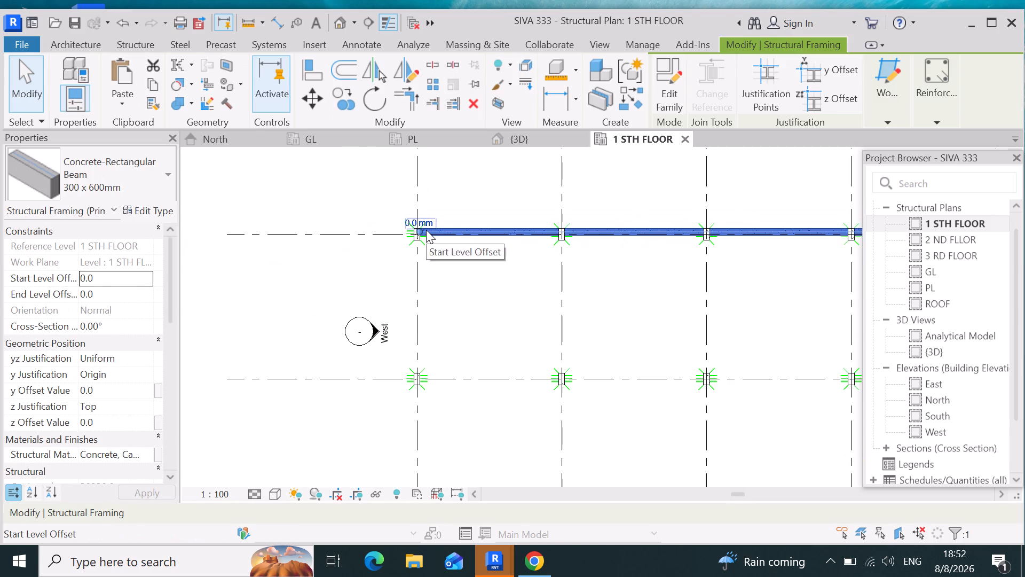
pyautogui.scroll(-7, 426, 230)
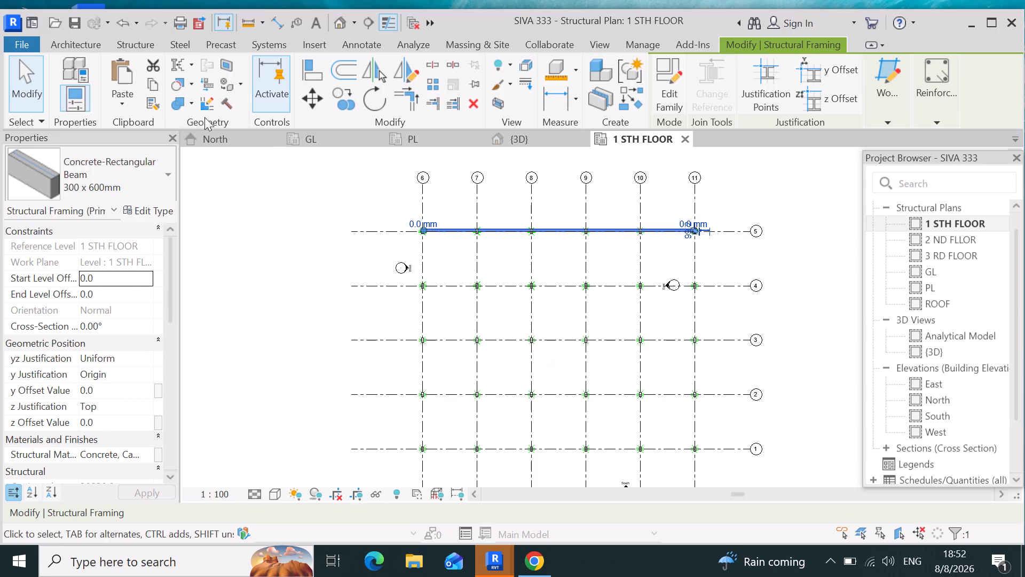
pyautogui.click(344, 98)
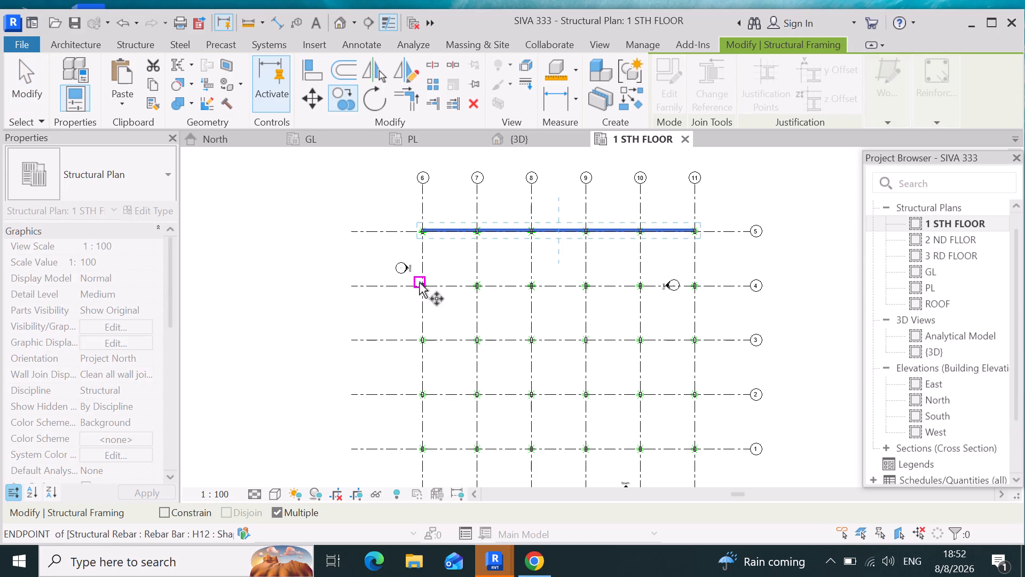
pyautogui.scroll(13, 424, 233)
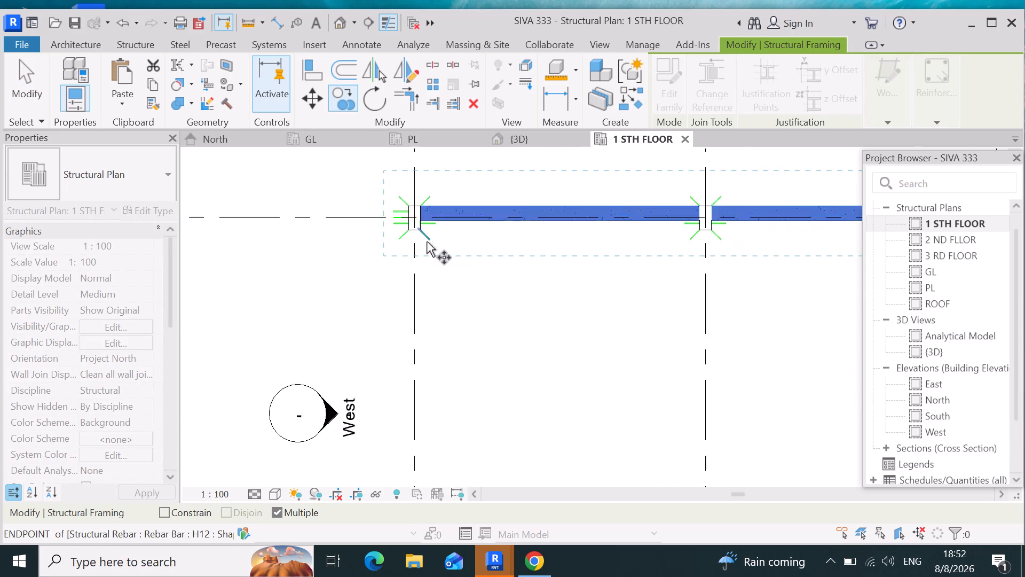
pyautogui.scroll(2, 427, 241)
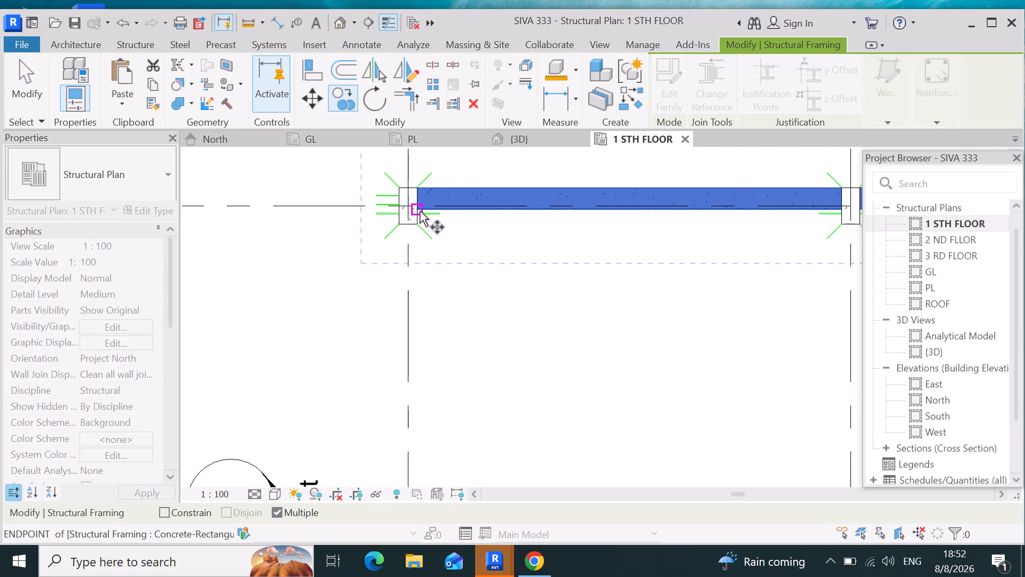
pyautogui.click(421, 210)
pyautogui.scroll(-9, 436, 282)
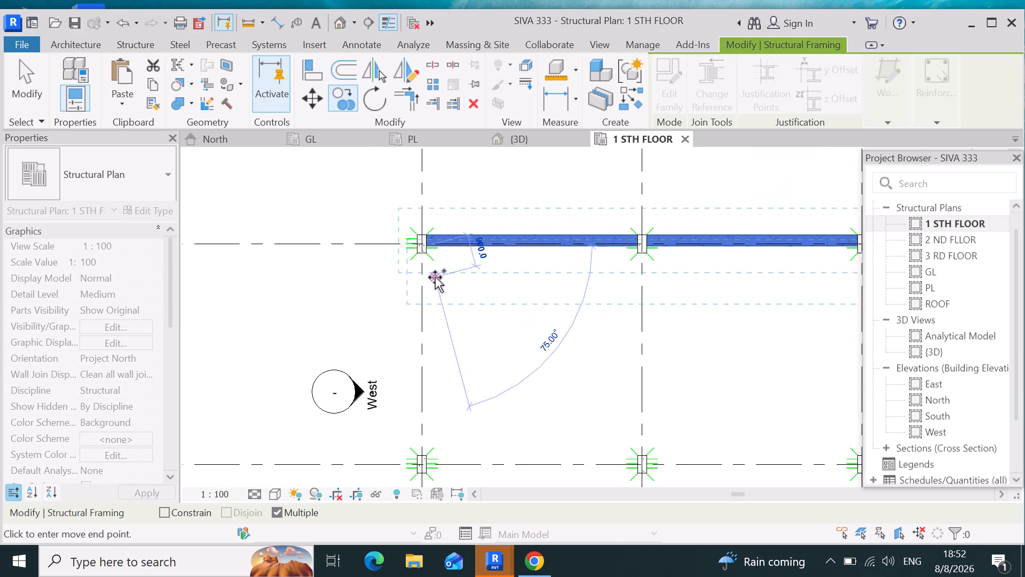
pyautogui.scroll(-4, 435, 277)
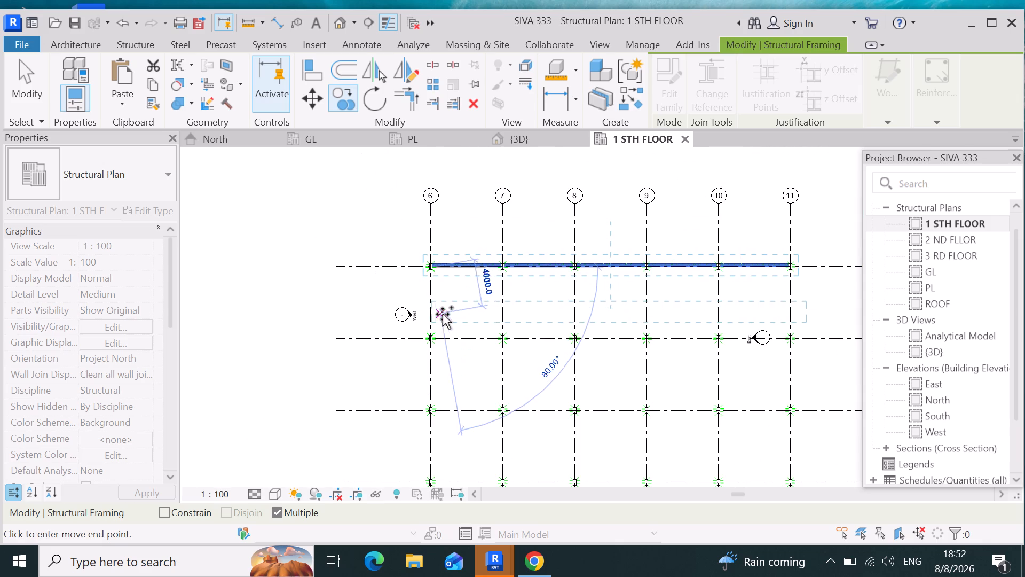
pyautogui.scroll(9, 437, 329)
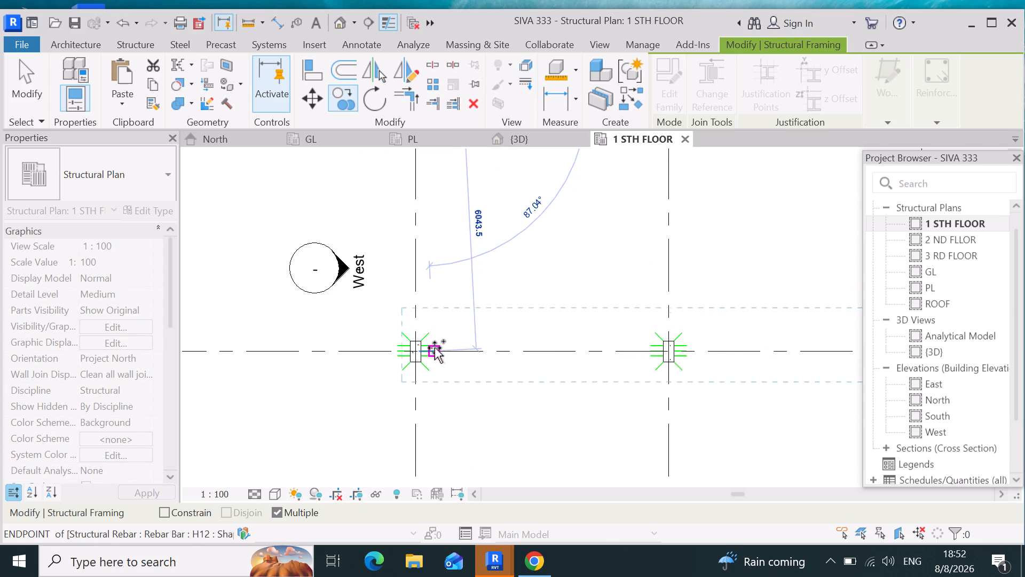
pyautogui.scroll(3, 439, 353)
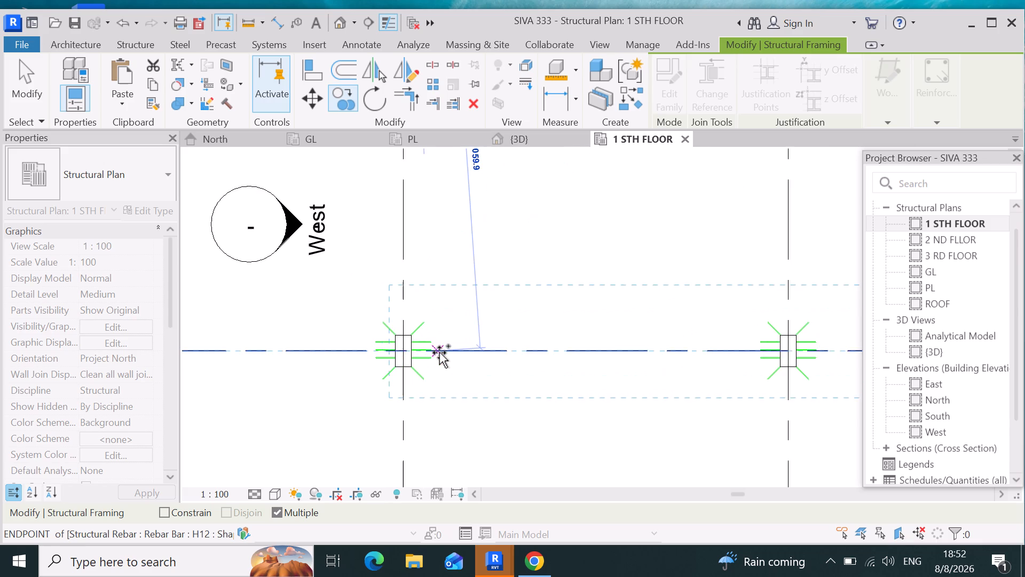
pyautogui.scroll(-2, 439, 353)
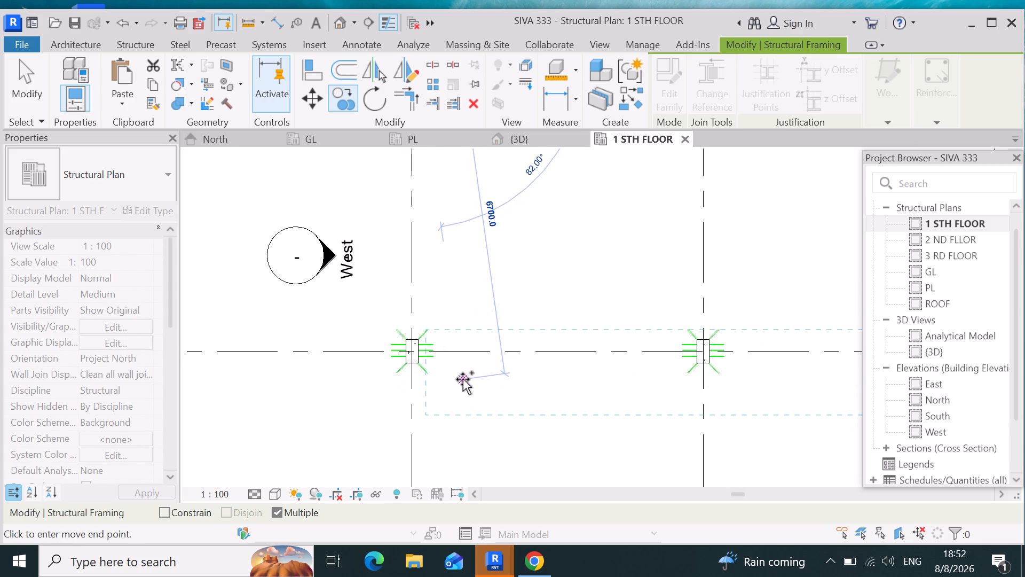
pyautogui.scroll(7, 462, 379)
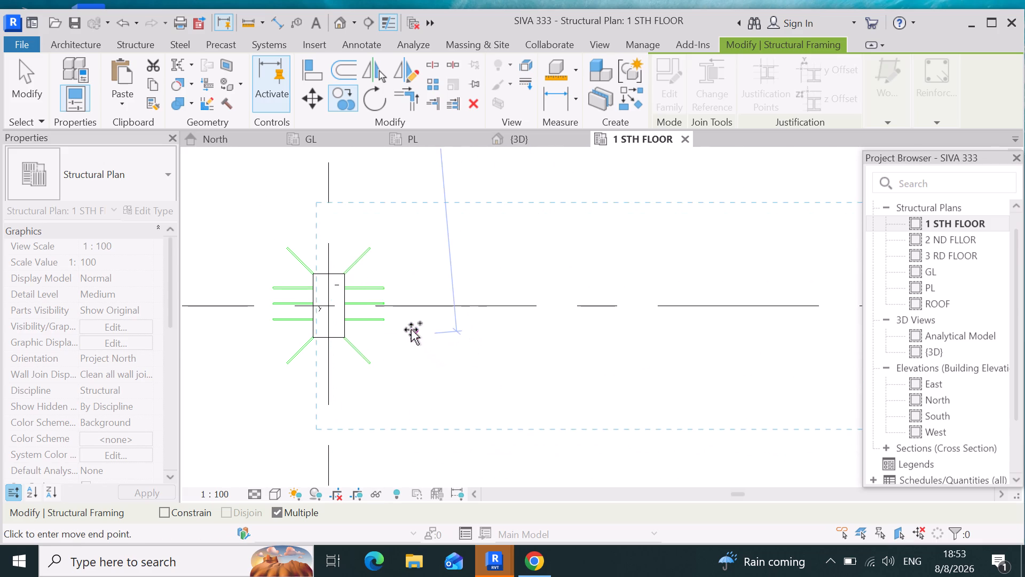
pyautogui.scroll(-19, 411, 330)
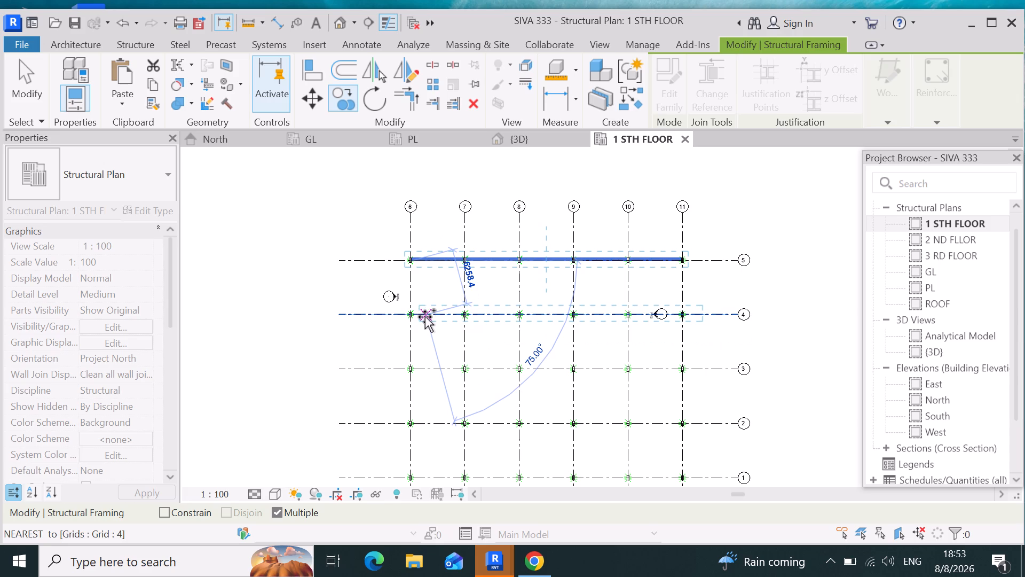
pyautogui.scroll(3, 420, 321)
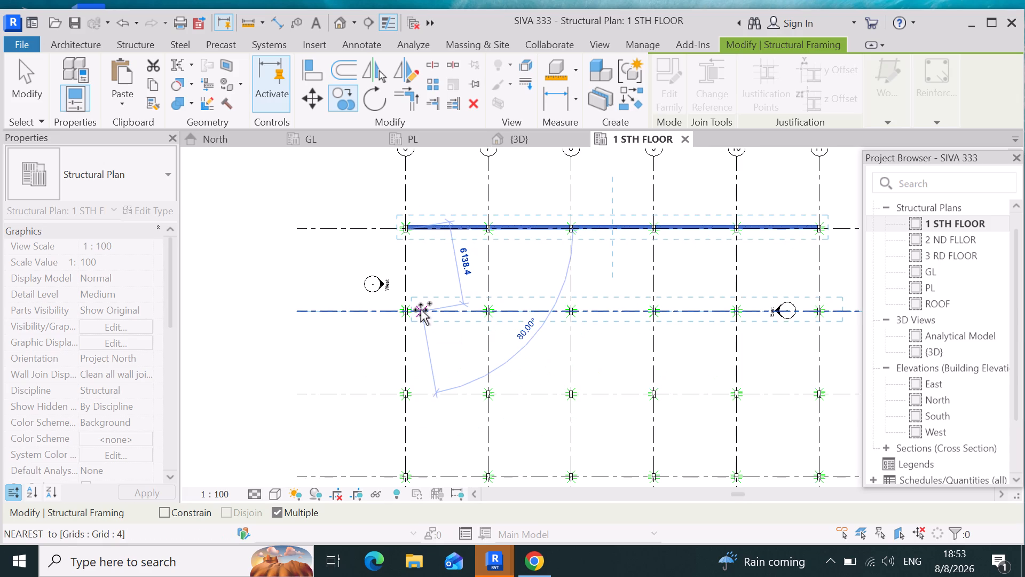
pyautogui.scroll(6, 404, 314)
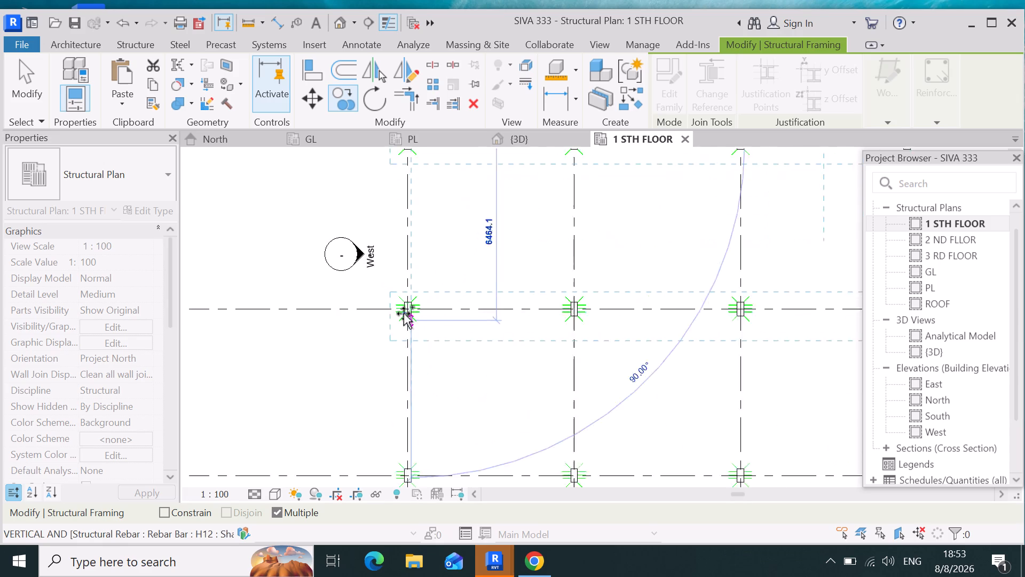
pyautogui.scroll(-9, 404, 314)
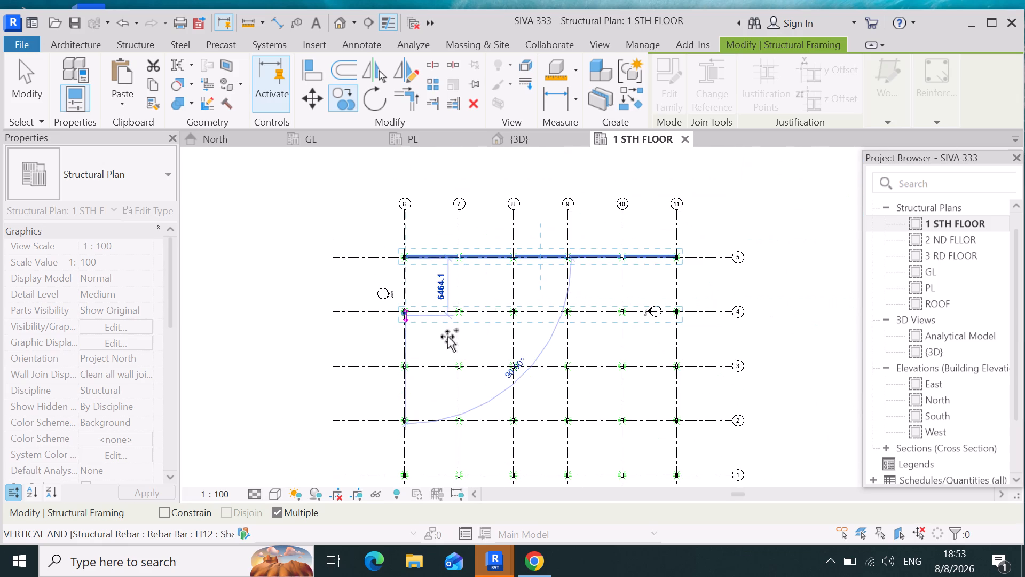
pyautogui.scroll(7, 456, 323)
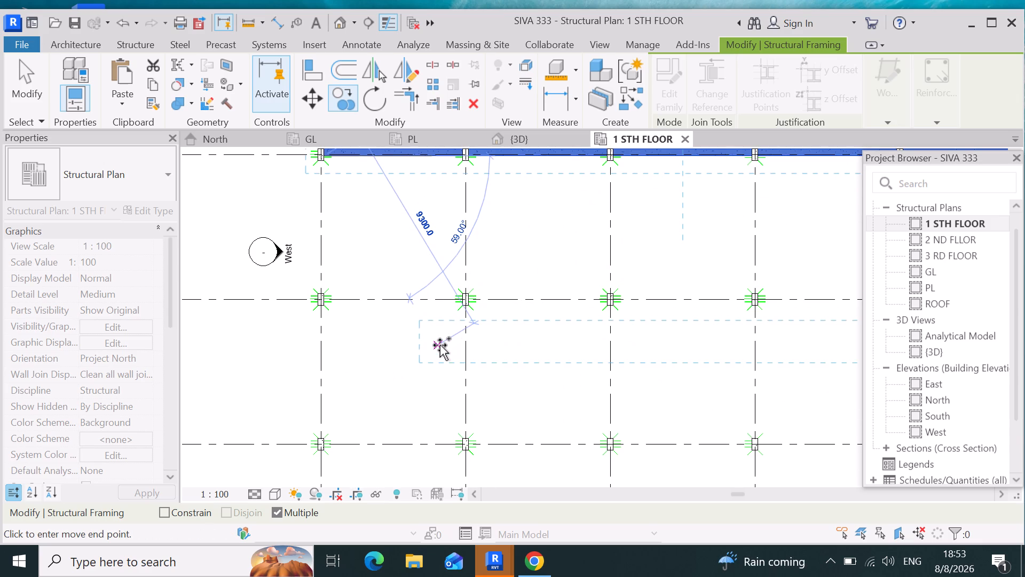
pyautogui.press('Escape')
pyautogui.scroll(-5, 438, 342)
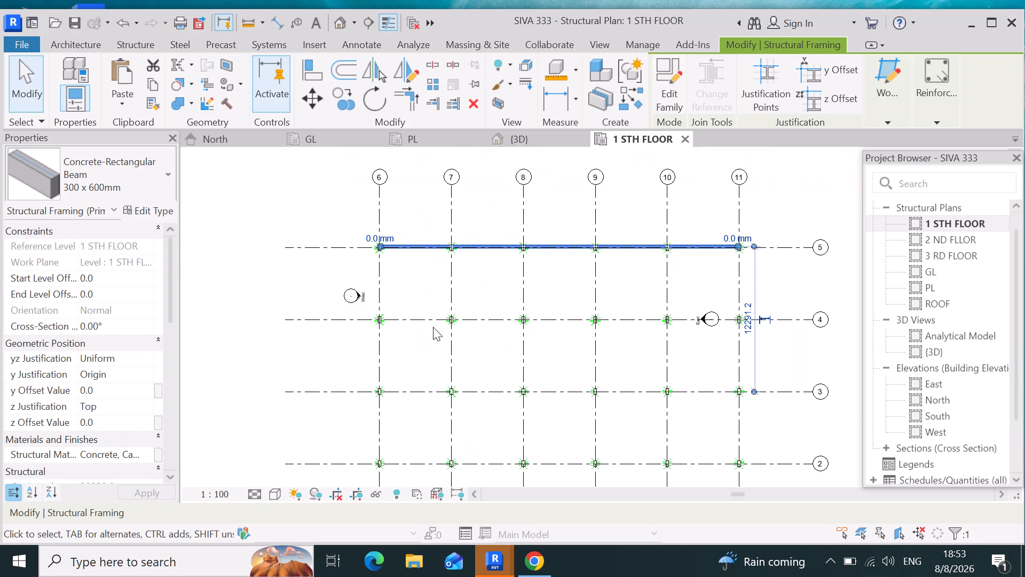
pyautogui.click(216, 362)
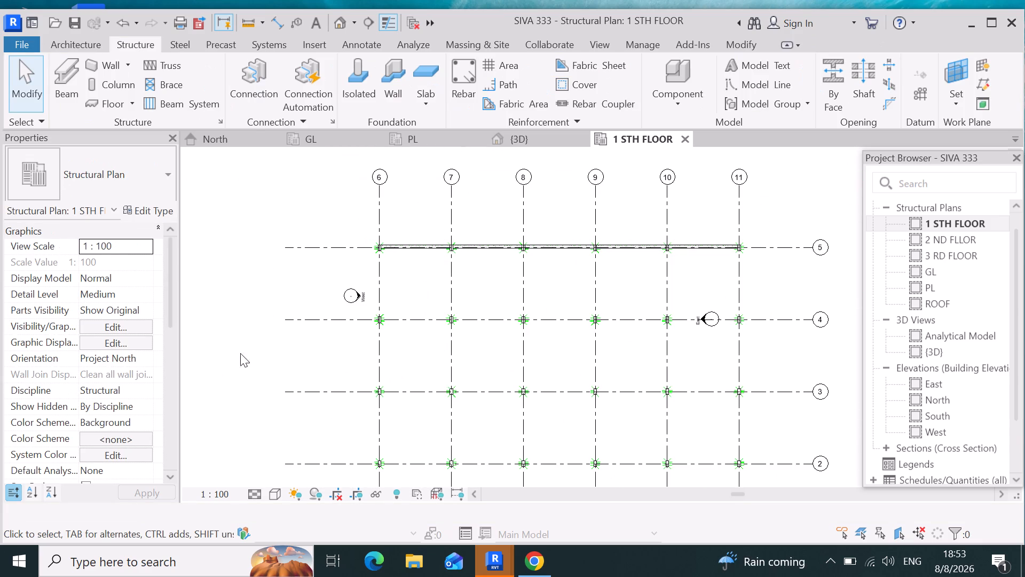
# Examine the grid 5 beam and the column positions along grids 5 and 4 in the 1 STH FLOOR plan.
pyautogui.scroll(4, 751, 316)
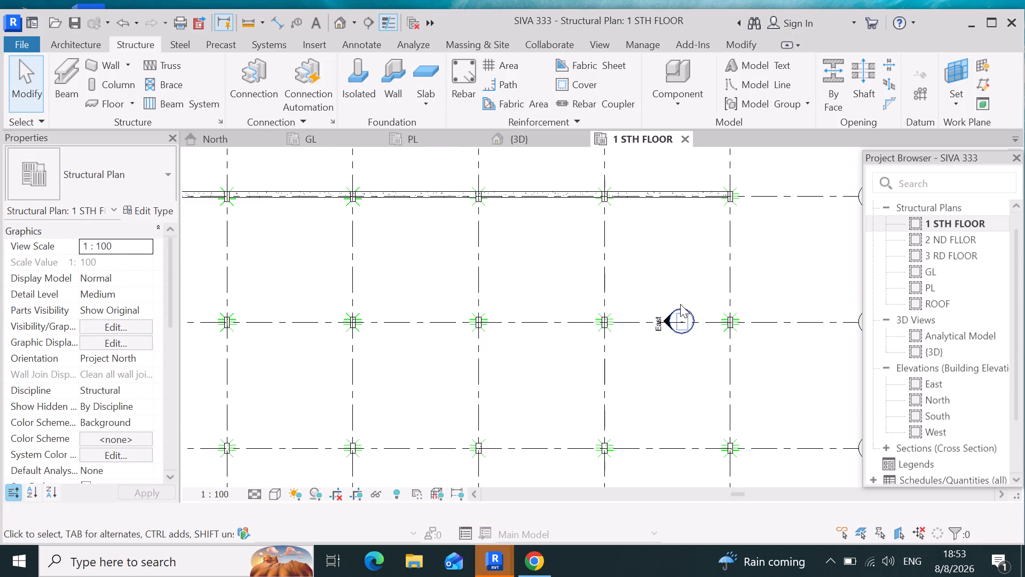
pyautogui.scroll(-6, 734, 285)
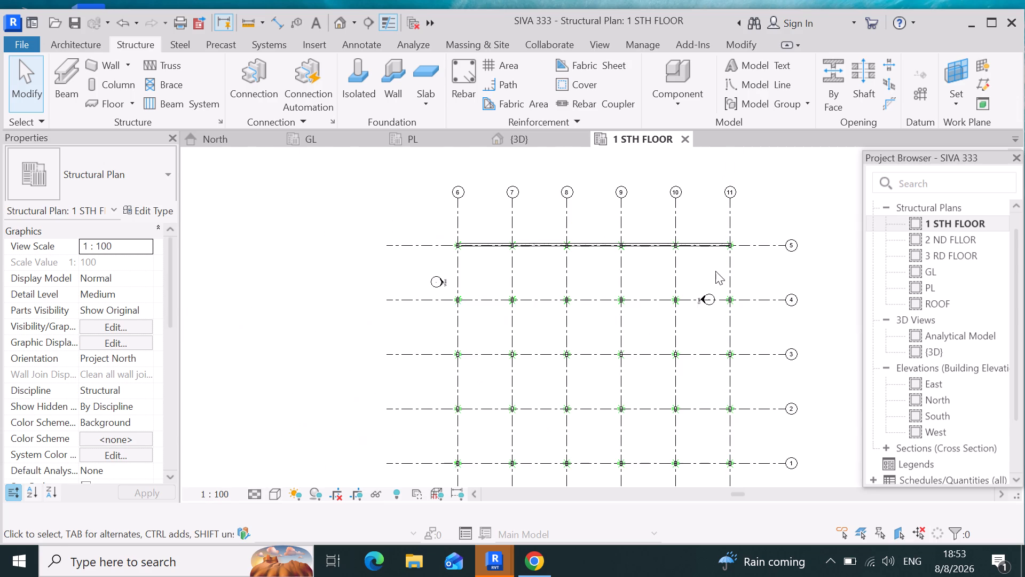
pyautogui.scroll(4, 500, 367)
pyautogui.scroll(-4, 429, 304)
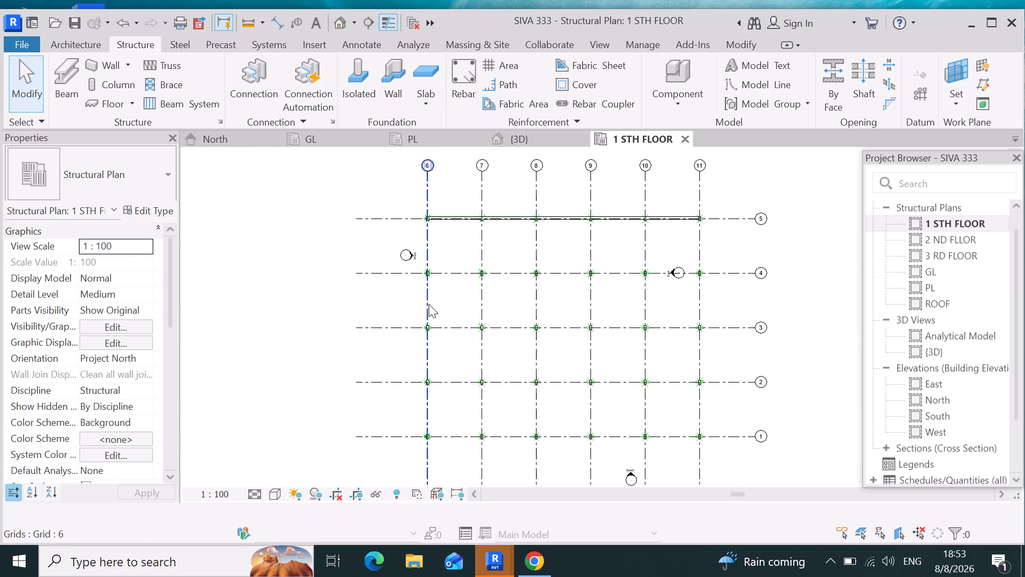
pyautogui.scroll(8, 445, 230)
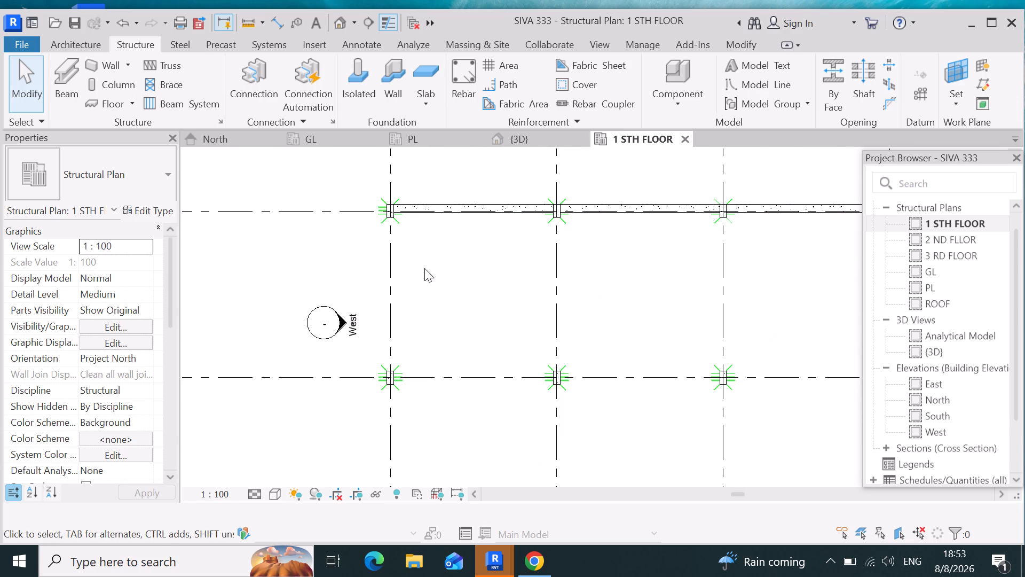
pyautogui.scroll(3, 453, 357)
pyautogui.scroll(-5, 429, 324)
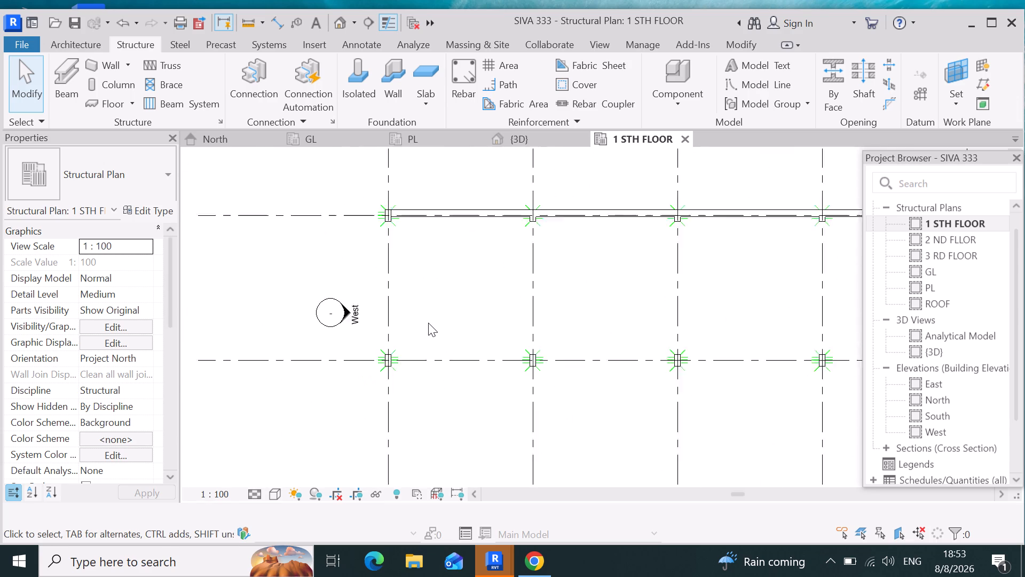
pyautogui.scroll(-4, 428, 322)
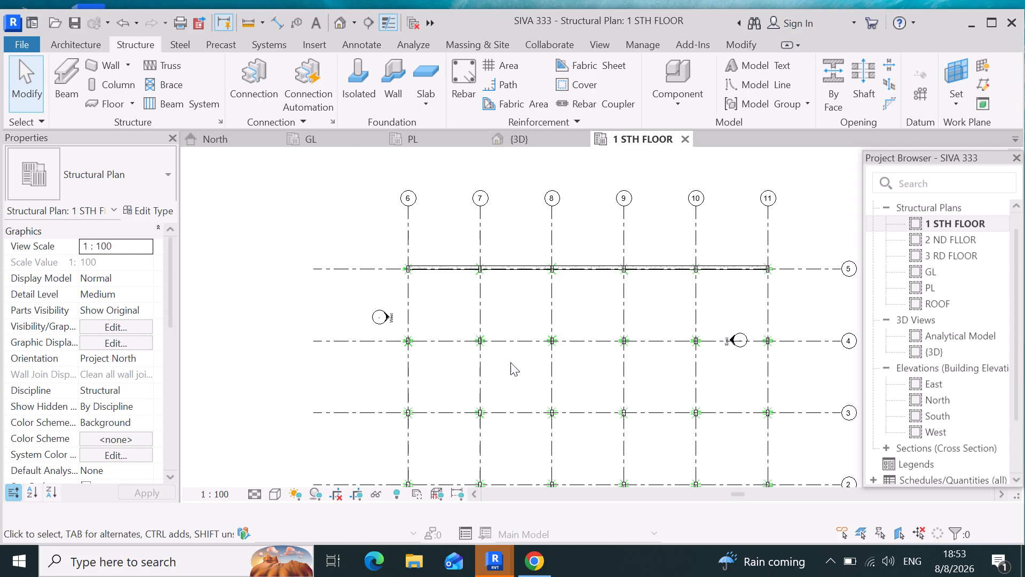
pyautogui.scroll(6, 477, 284)
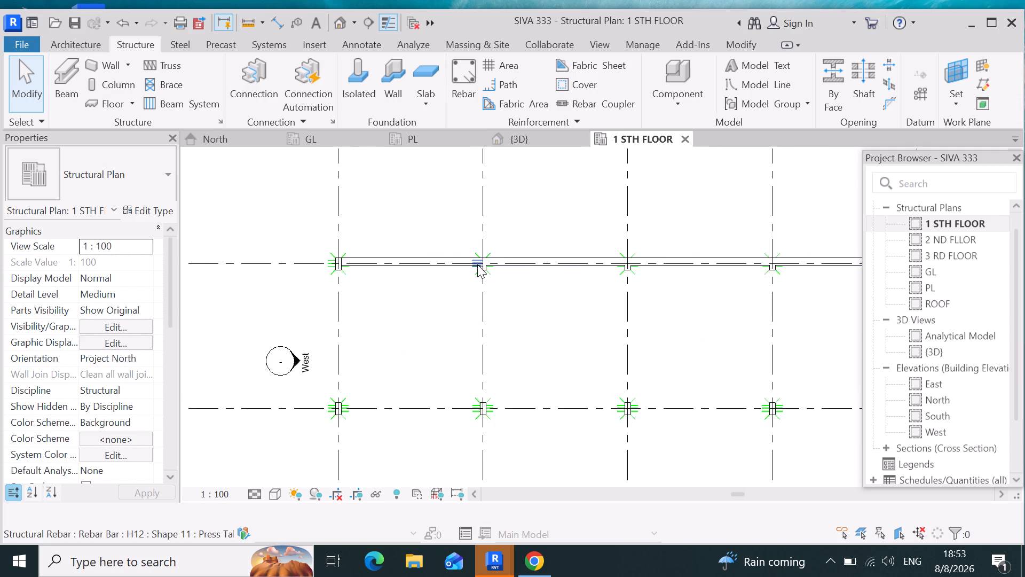
pyautogui.scroll(3, 477, 264)
pyautogui.scroll(3, 394, 274)
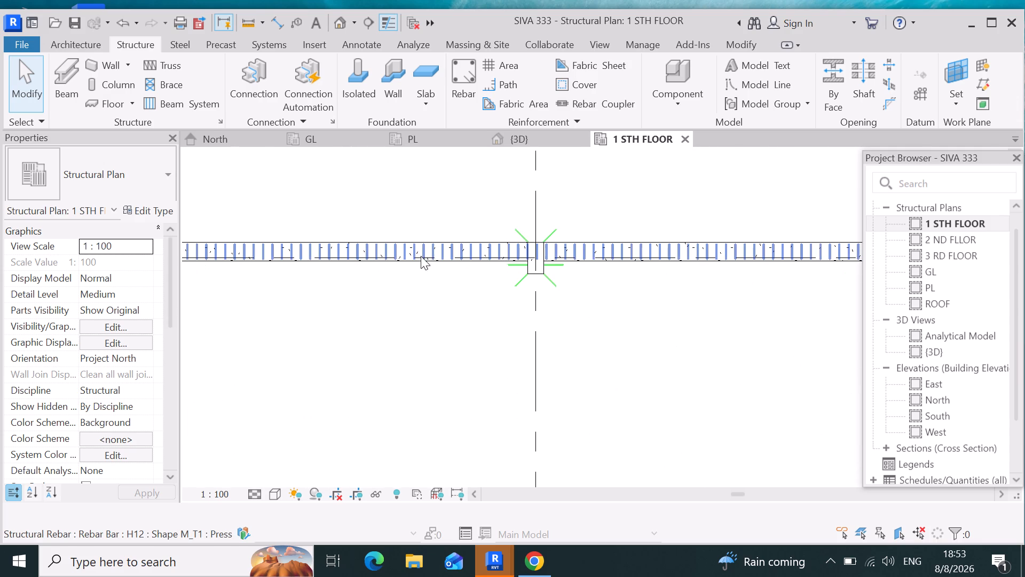
pyautogui.scroll(-10, 432, 312)
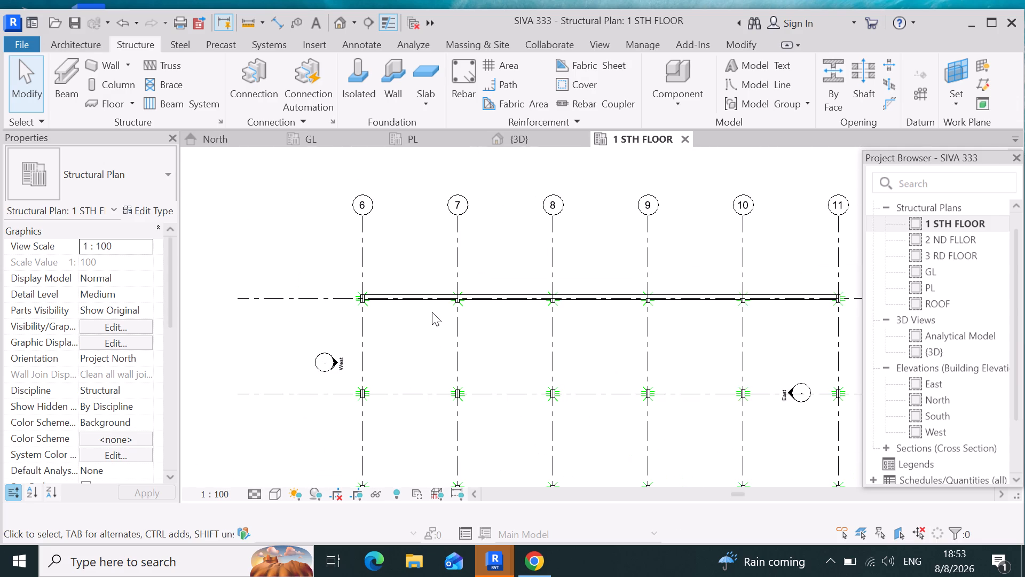
pyautogui.scroll(-5, 332, 323)
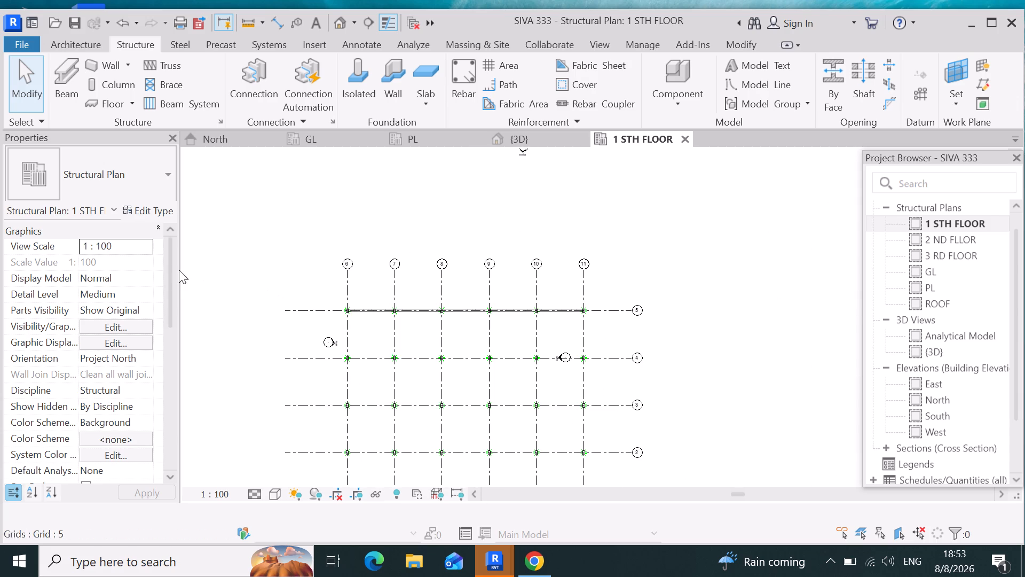
# Place a 300 x 600mm concrete beam on 1 STH FLOOR along grid 4, from the grid 6 column to the grid 11 column.
pyautogui.click(60, 73)
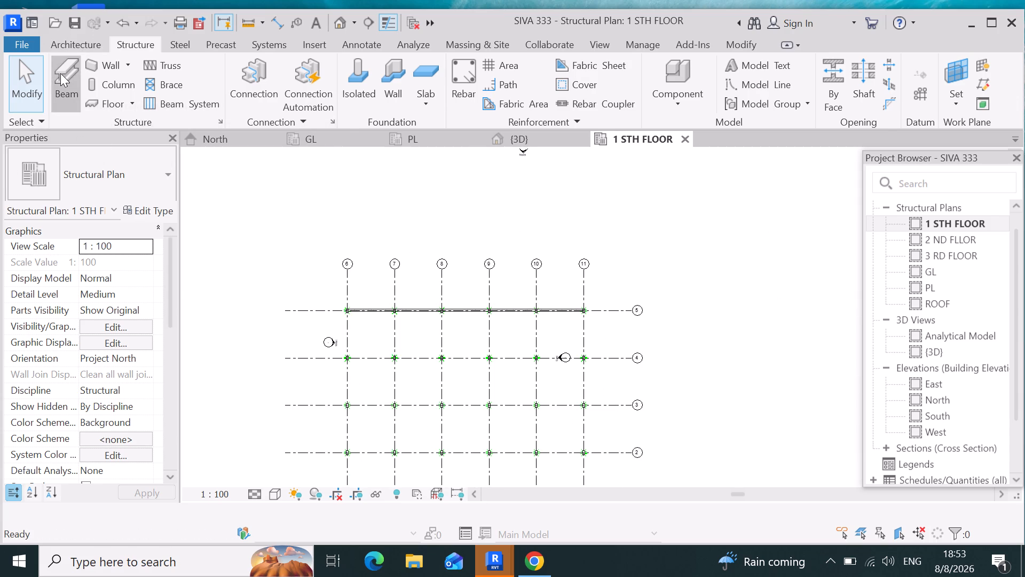
pyautogui.scroll(2, 373, 425)
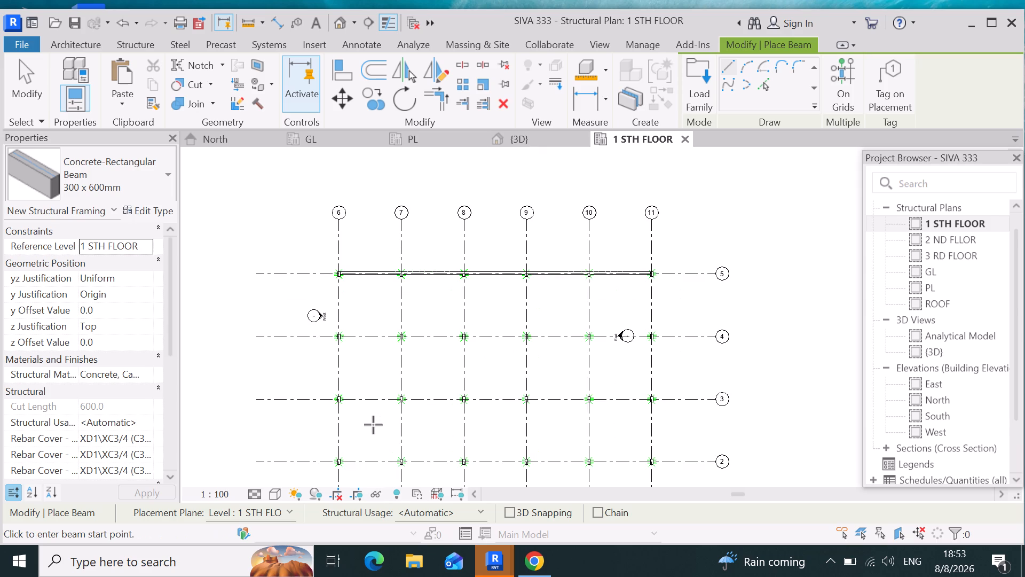
pyautogui.scroll(6, 345, 357)
pyautogui.scroll(4, 341, 298)
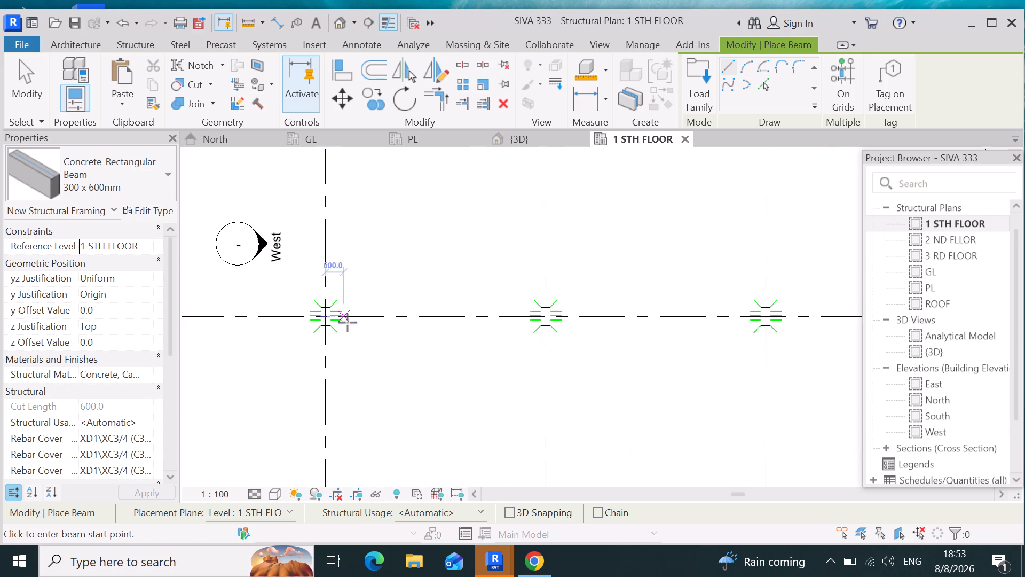
pyautogui.scroll(10, 348, 323)
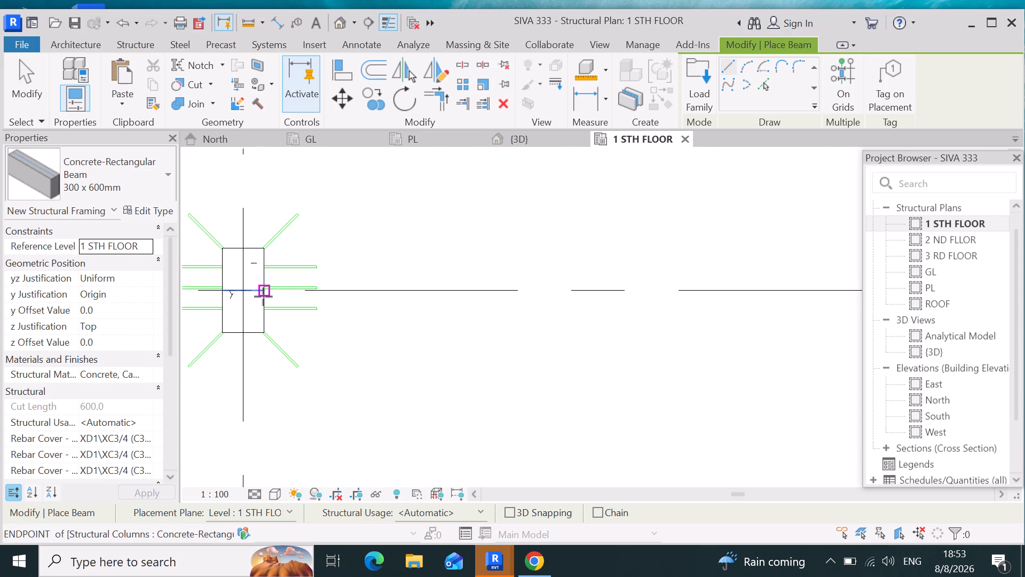
pyautogui.click(263, 297)
pyautogui.scroll(-8, 312, 334)
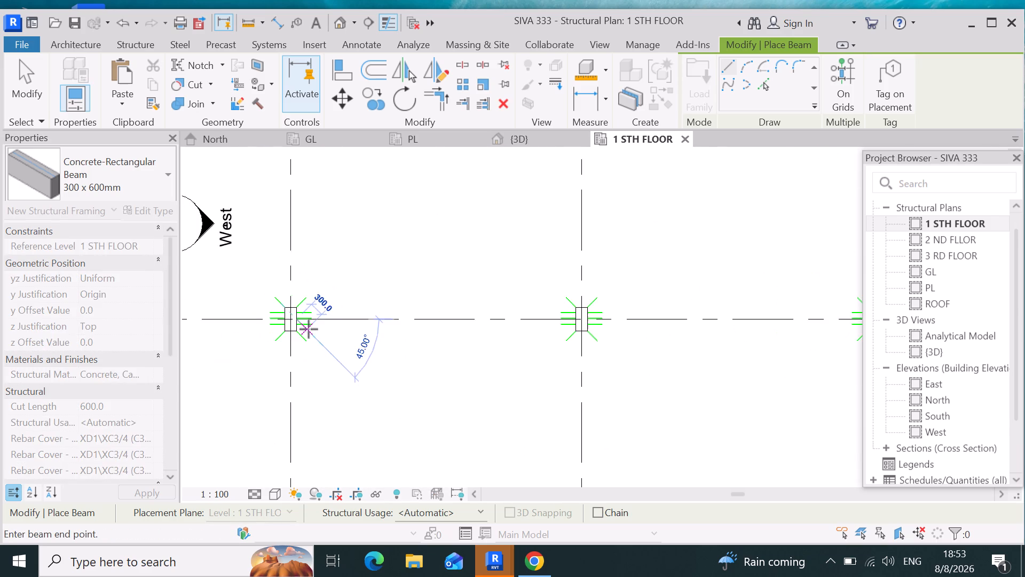
pyautogui.scroll(-11, 309, 329)
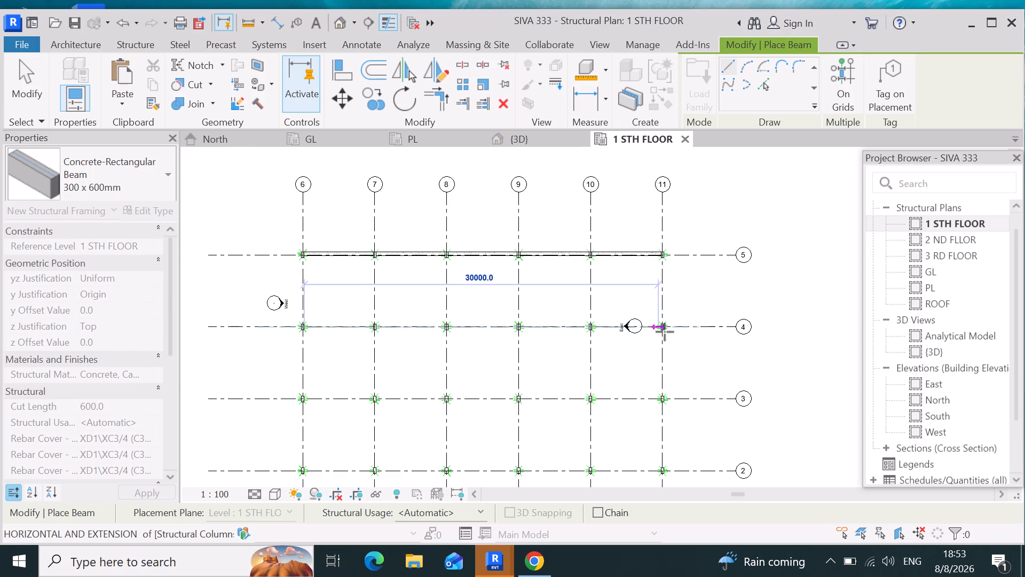
pyautogui.scroll(12, 673, 336)
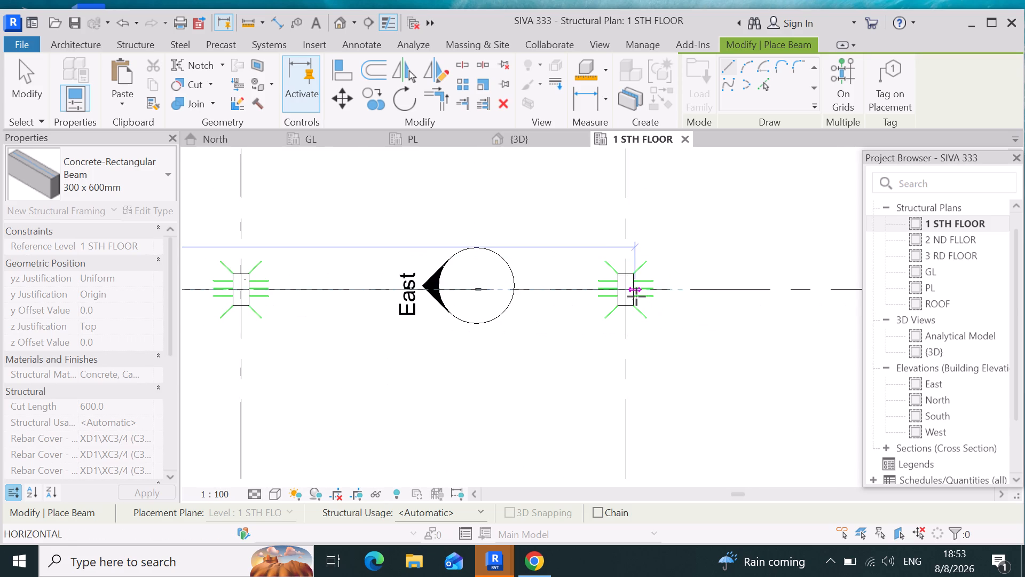
pyautogui.scroll(8, 611, 301)
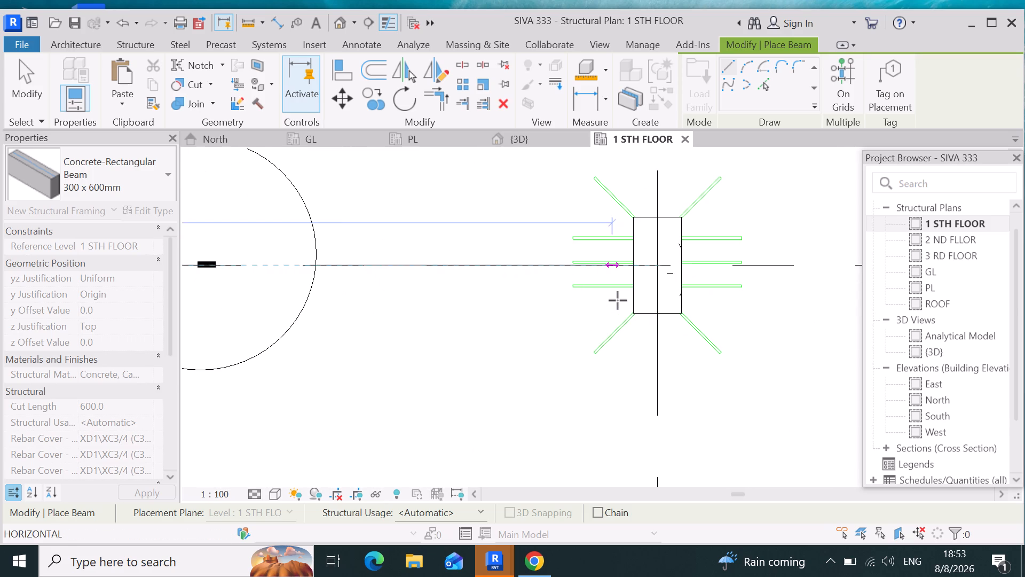
pyautogui.click(633, 301)
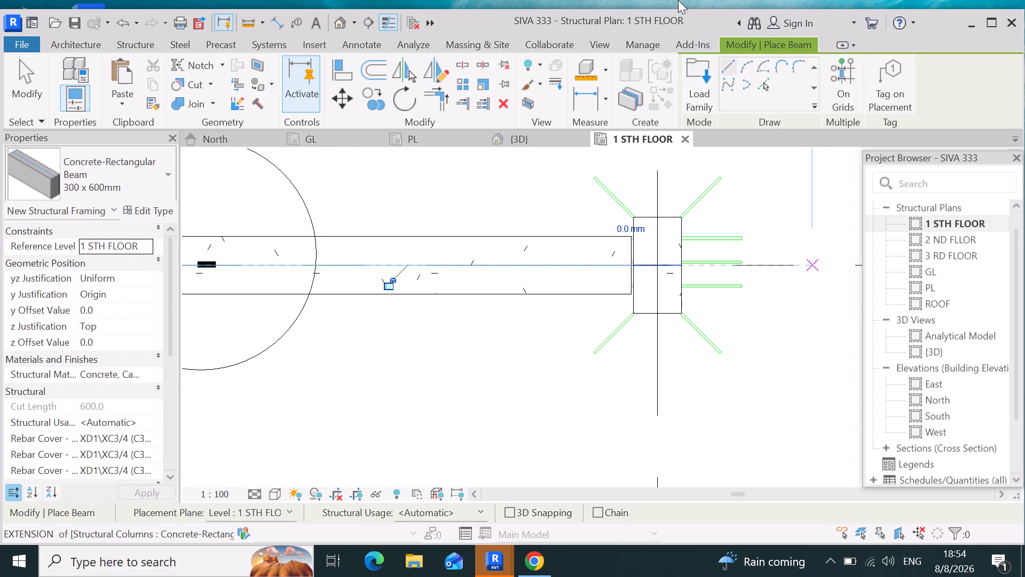
# Place 300 x 600mm concrete beams along all grid lines 1 to 5 and 6 to 11 on 1 STH FLOOR using On Grids.
pyautogui.click(844, 71)
pyautogui.scroll(-4, 707, 262)
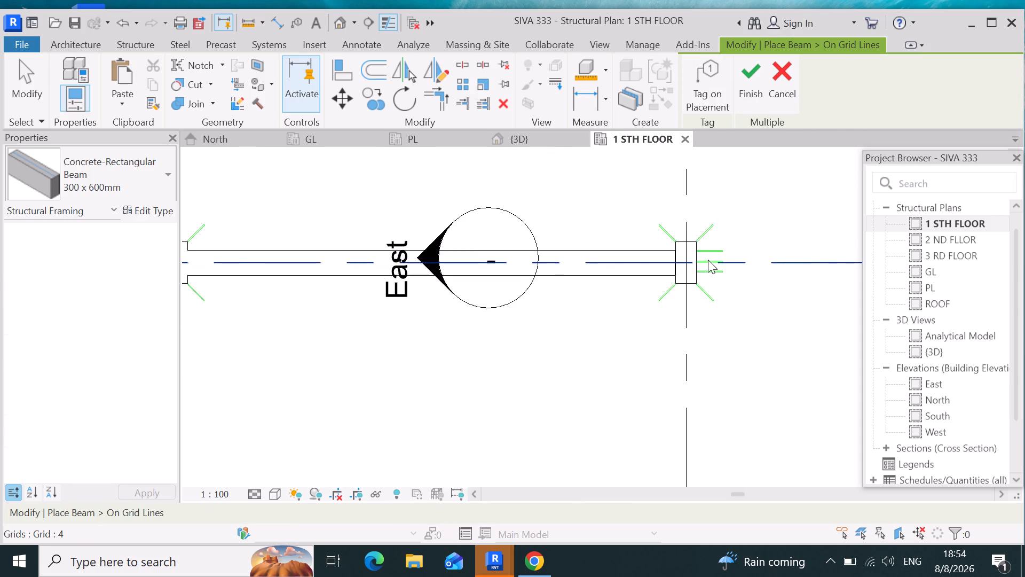
pyautogui.scroll(-8, 708, 260)
pyautogui.scroll(-15, 485, 298)
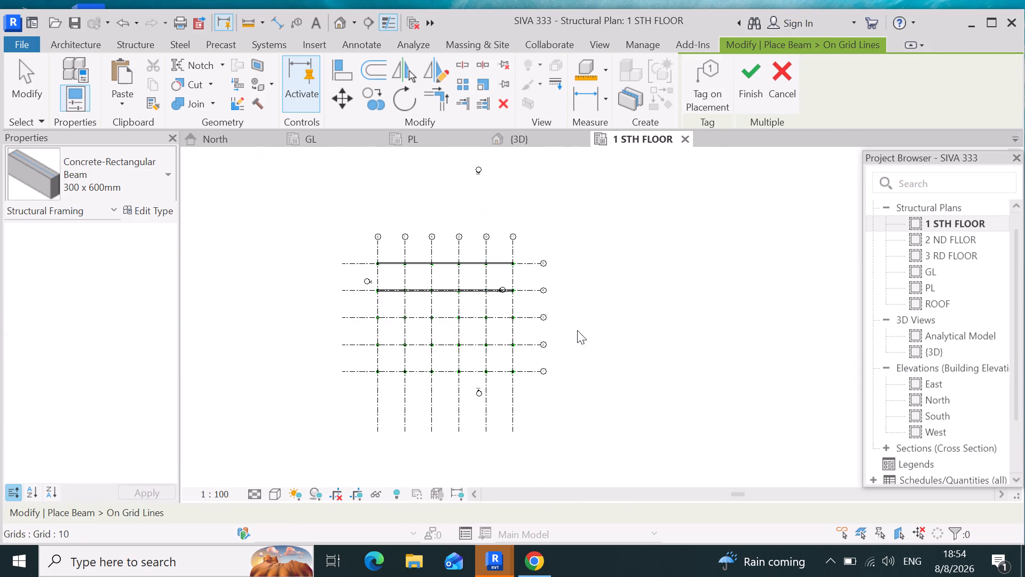
pyautogui.moveTo(673, 465); pyautogui.dragTo(450, 229)
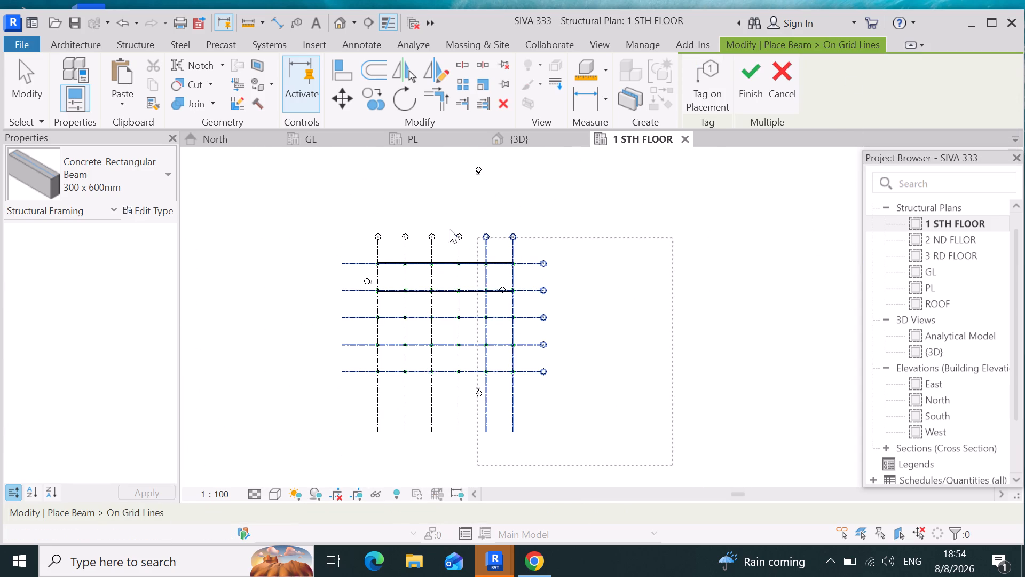
pyautogui.moveTo(450, 229); pyautogui.dragTo(312, 208)
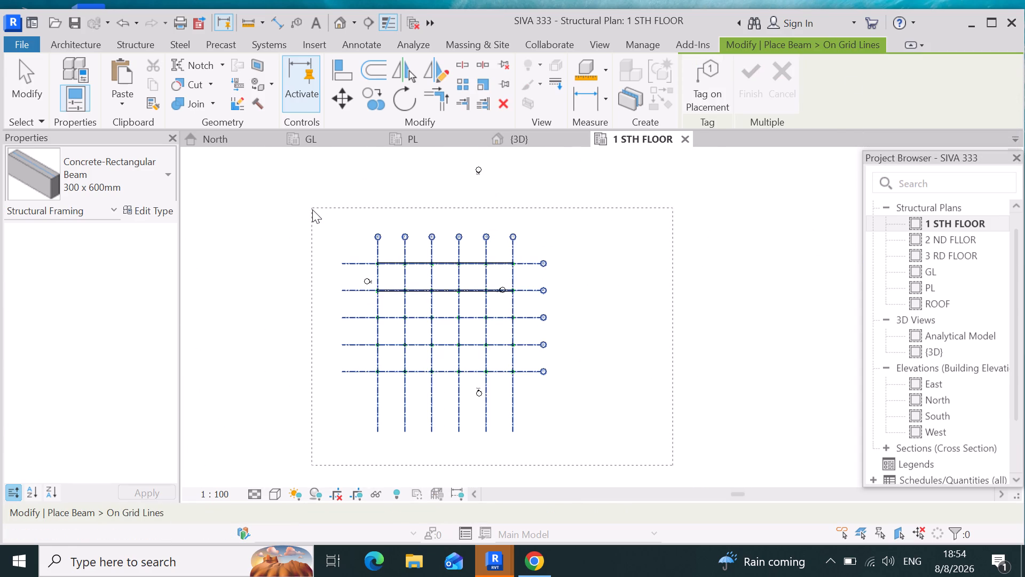
pyautogui.click(750, 66)
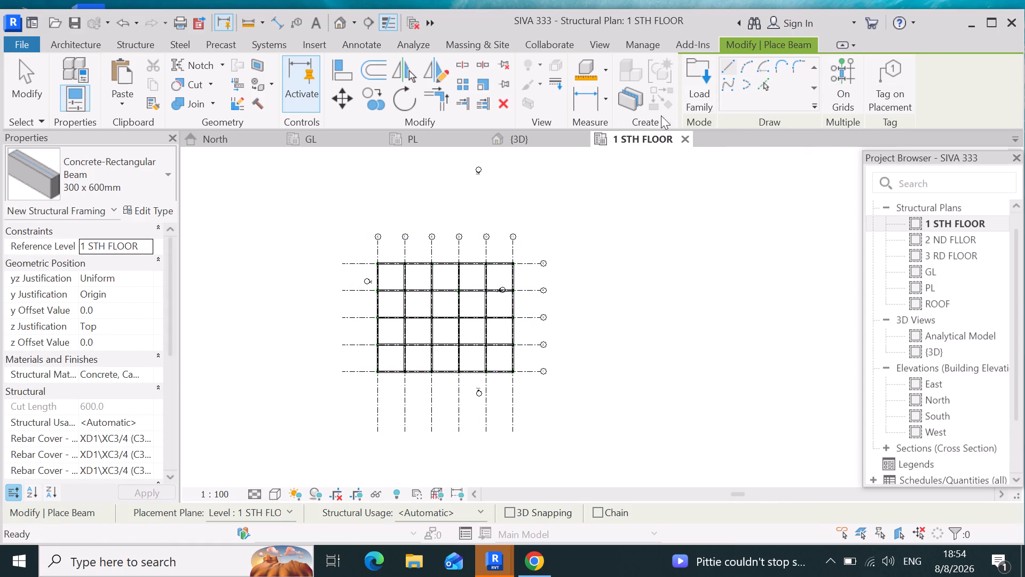
# Examine the first-floor beams, their column junctions and the reinforcement around the frame in the 3D view.
pyautogui.click(554, 141)
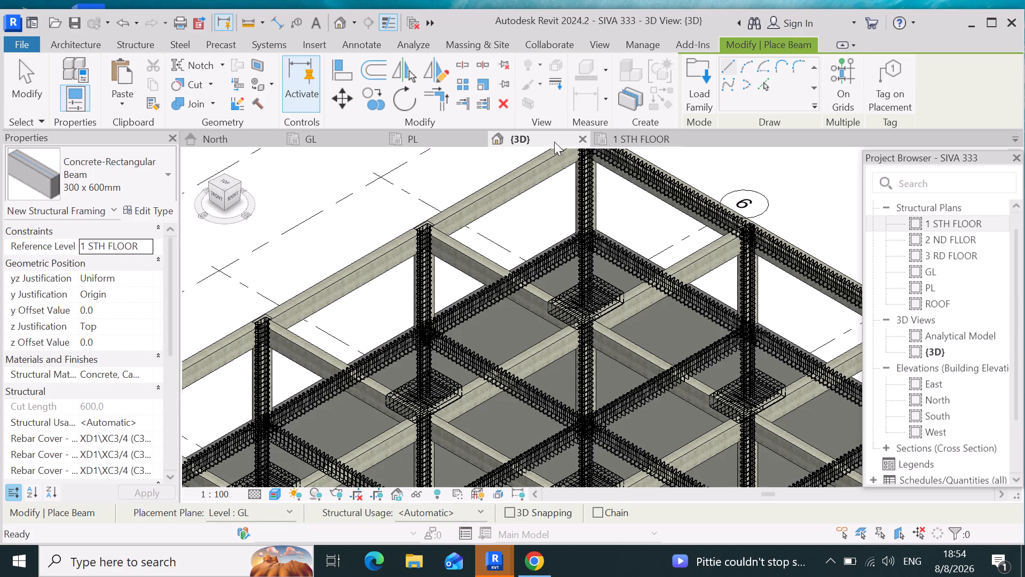
pyautogui.scroll(-6, 479, 338)
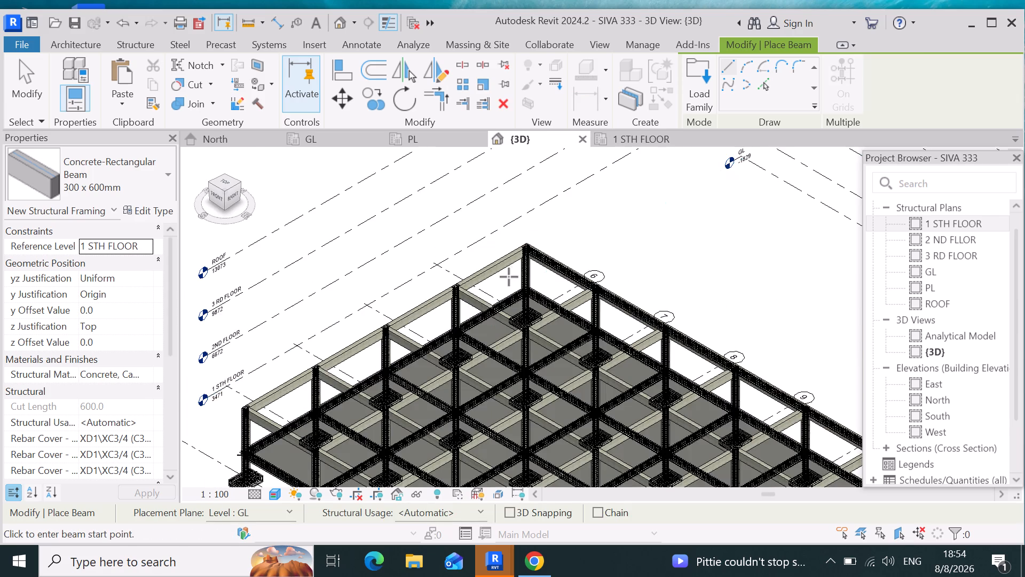
pyautogui.scroll(-4, 538, 249)
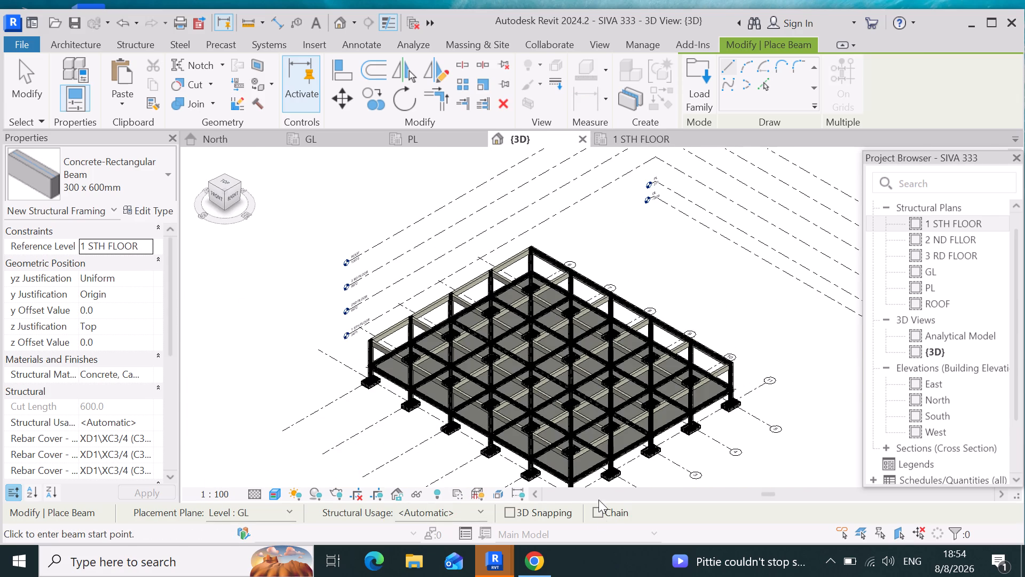
pyautogui.scroll(6, 595, 486)
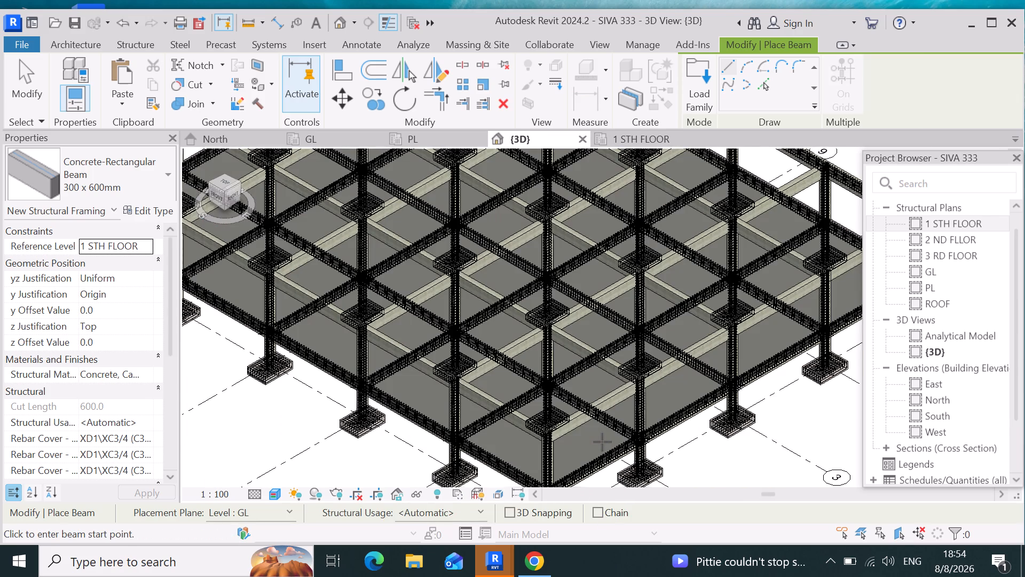
pyautogui.scroll(-4, 531, 389)
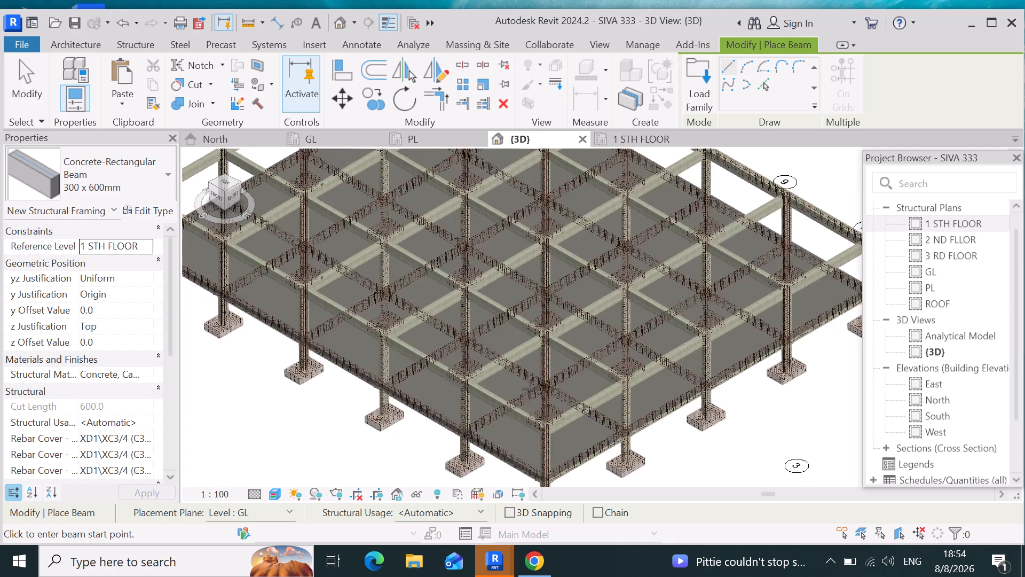
pyautogui.scroll(10, 573, 156)
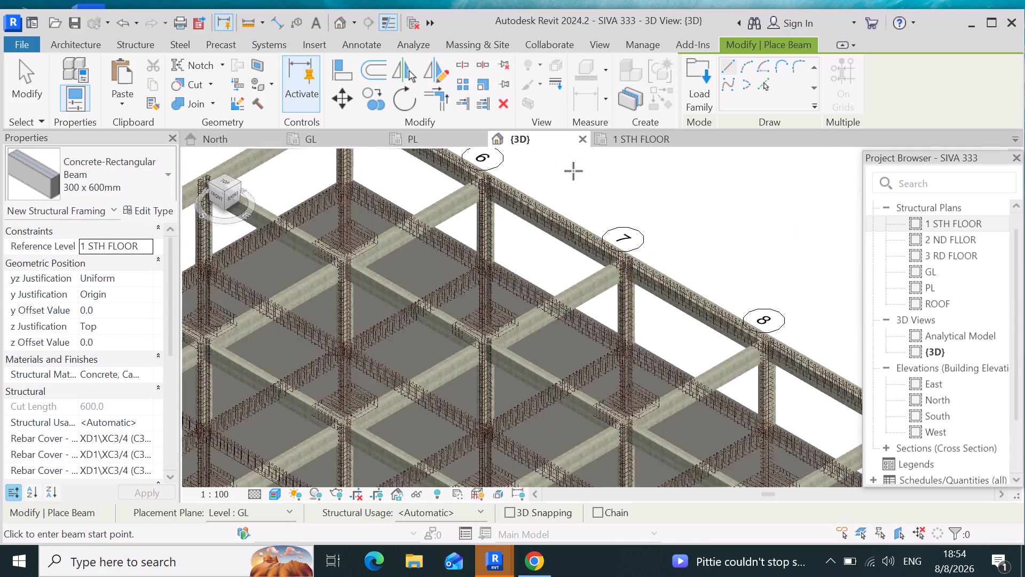
pyautogui.scroll(4, 573, 175)
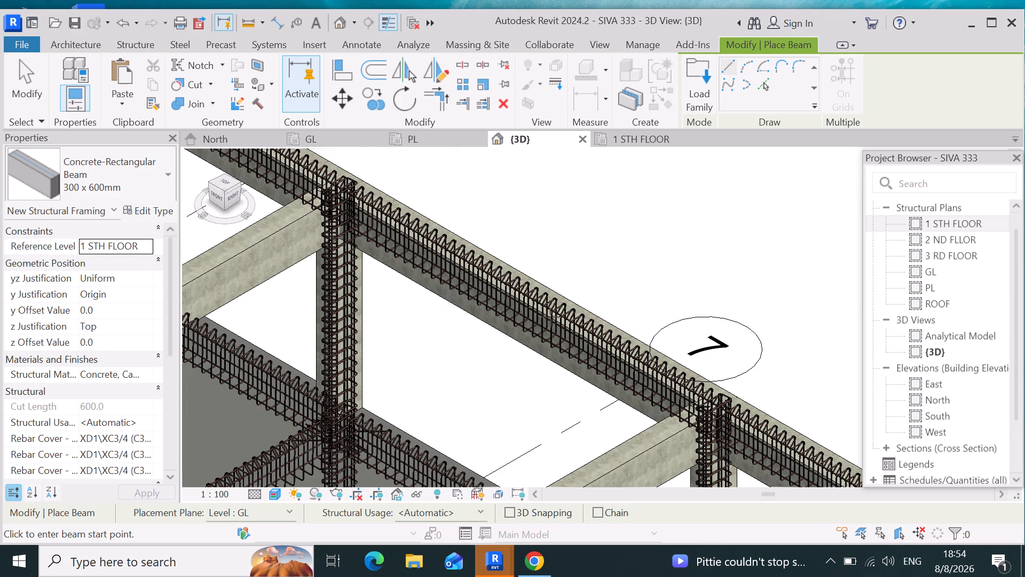
pyautogui.scroll(-4, 597, 304)
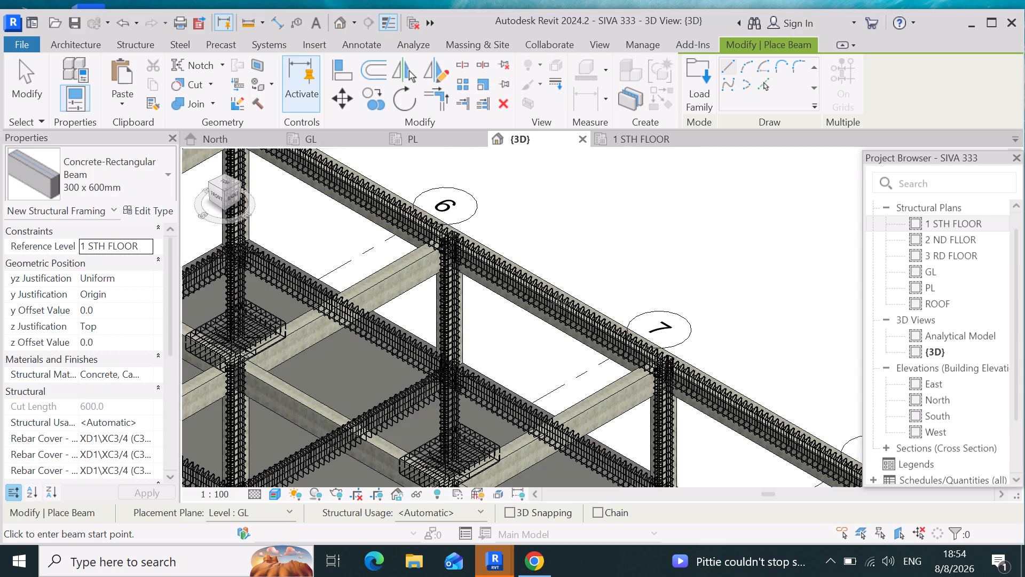
pyautogui.scroll(-10, 560, 290)
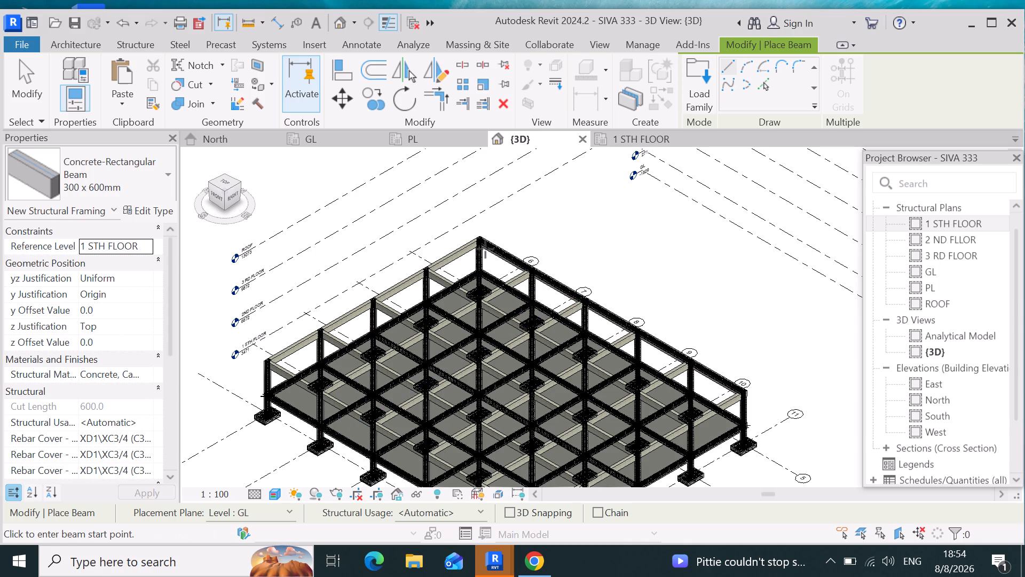
pyautogui.scroll(4, 471, 266)
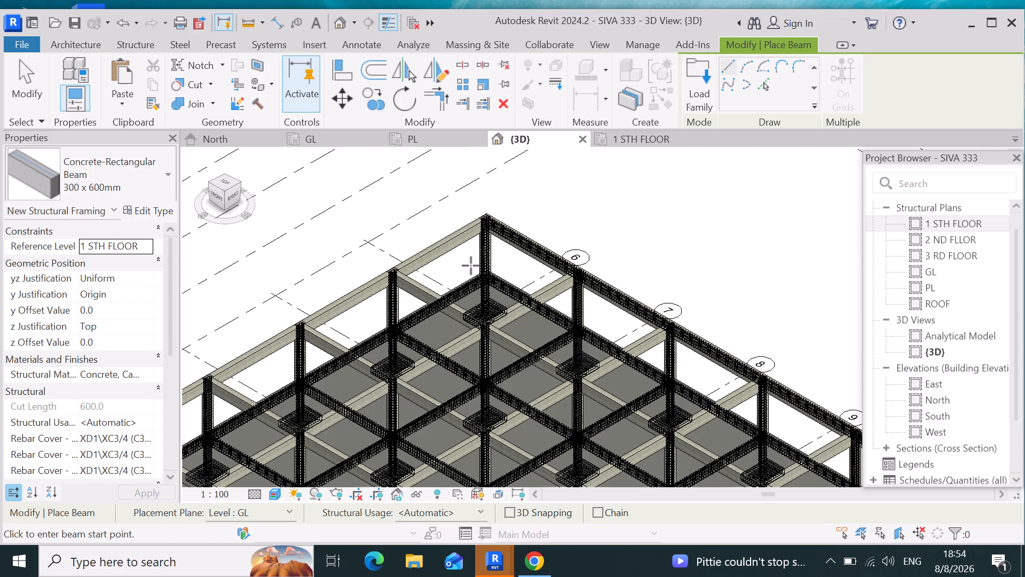
pyautogui.scroll(-5, 587, 223)
pyautogui.scroll(4, 531, 247)
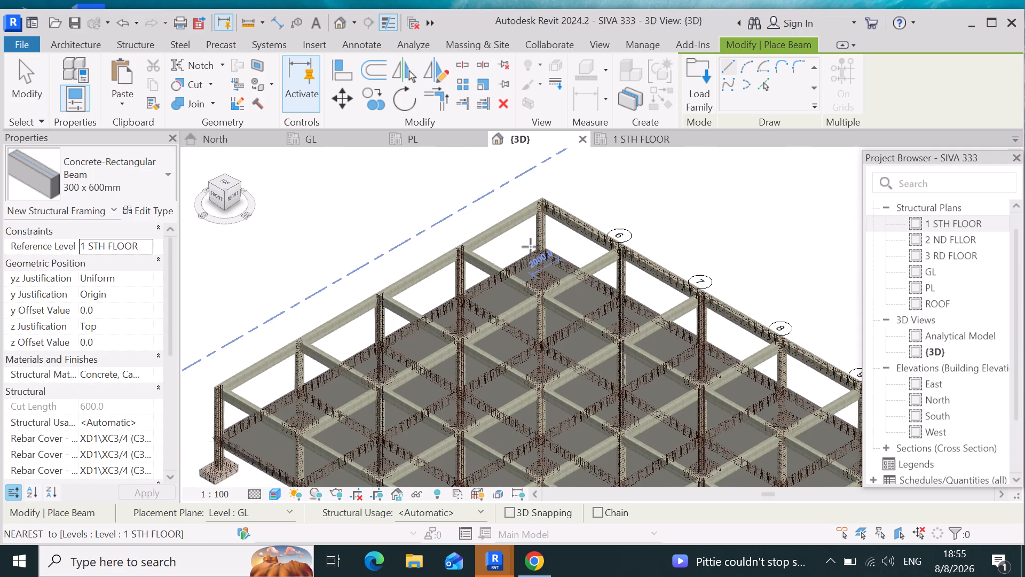
pyautogui.scroll(4, 523, 208)
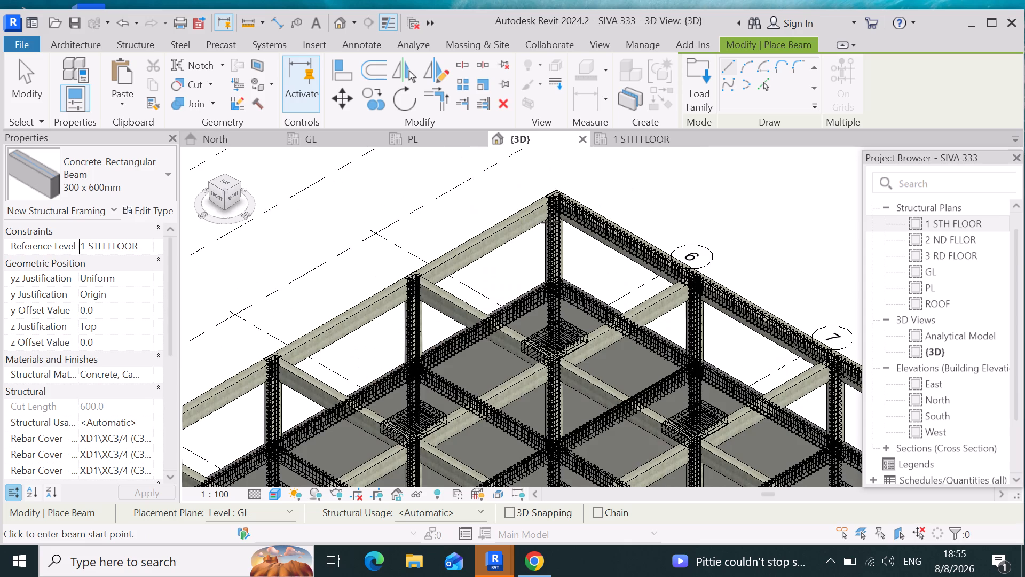
pyautogui.scroll(3, 550, 222)
pyautogui.scroll(5, 552, 177)
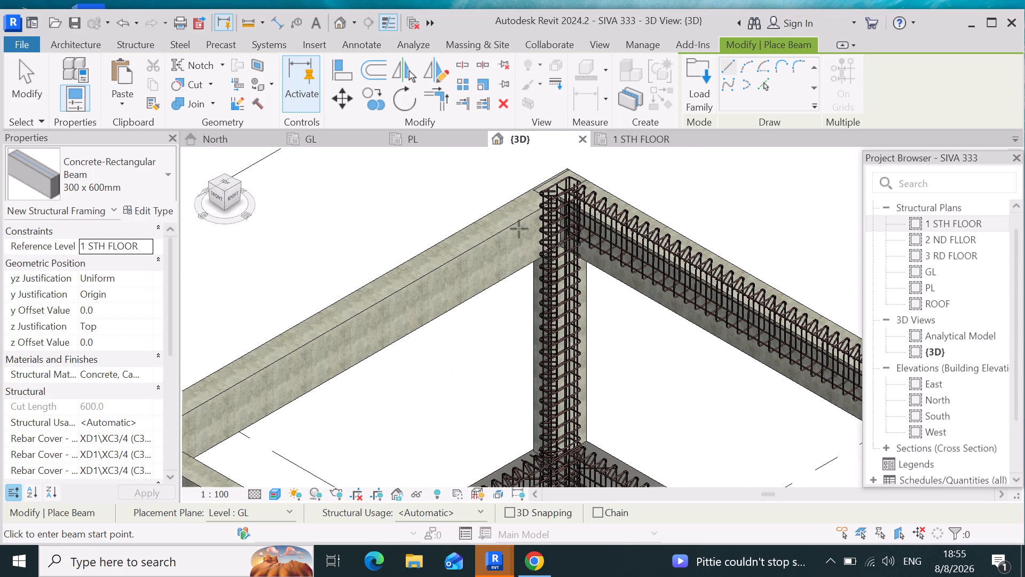
pyautogui.scroll(-5, 539, 233)
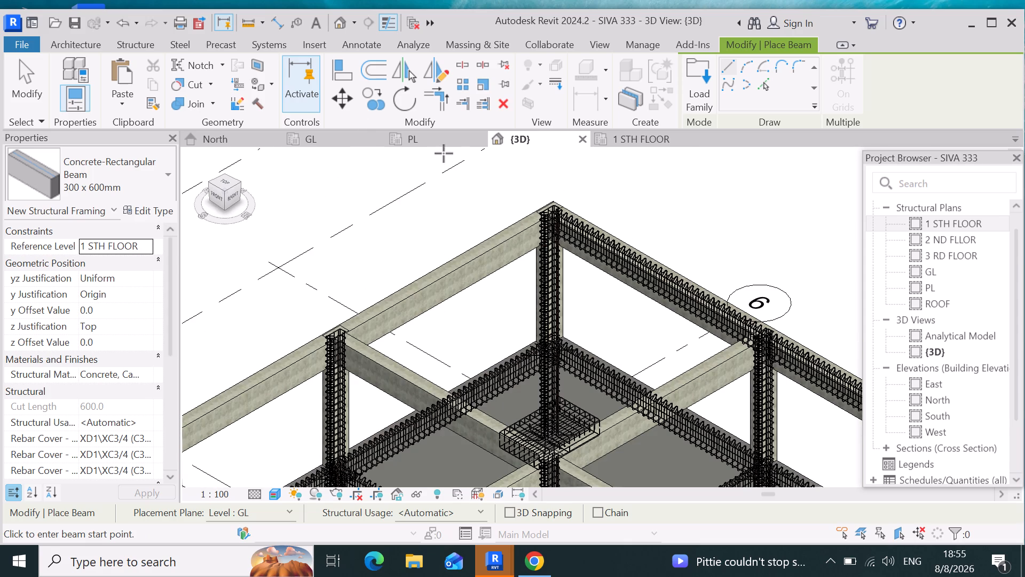
# Compare the beam layout and section marks in the PL plan with the beams in the 1 STH FLOOR plan.
pyautogui.click(441, 142)
pyautogui.scroll(-4, 471, 297)
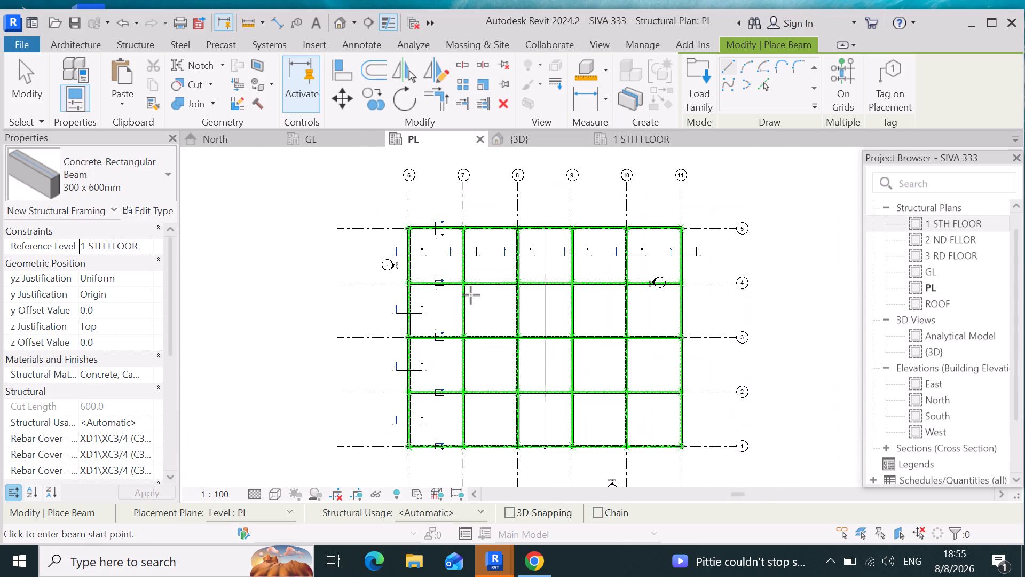
pyautogui.scroll(3, 488, 383)
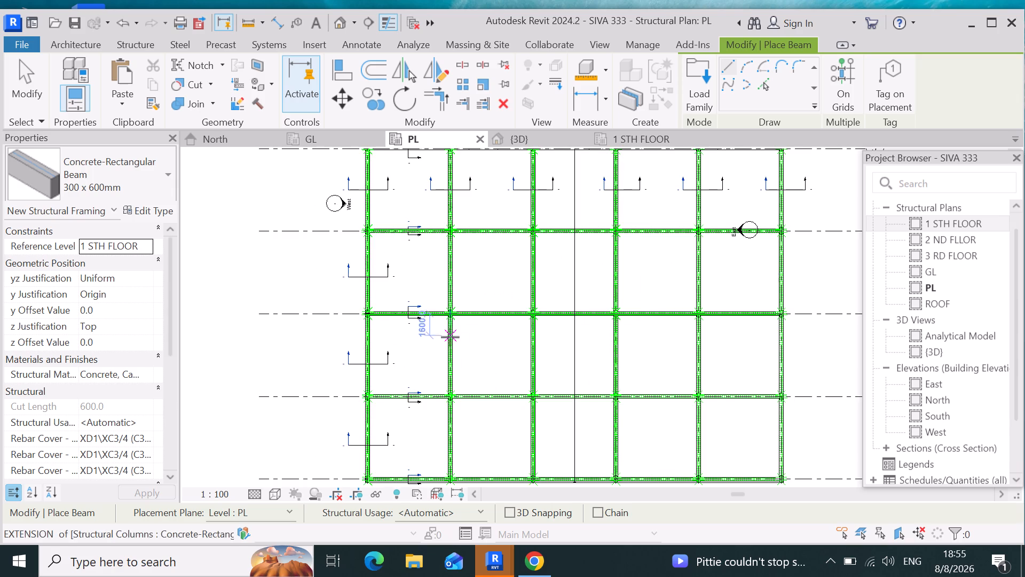
pyautogui.scroll(-4, 472, 350)
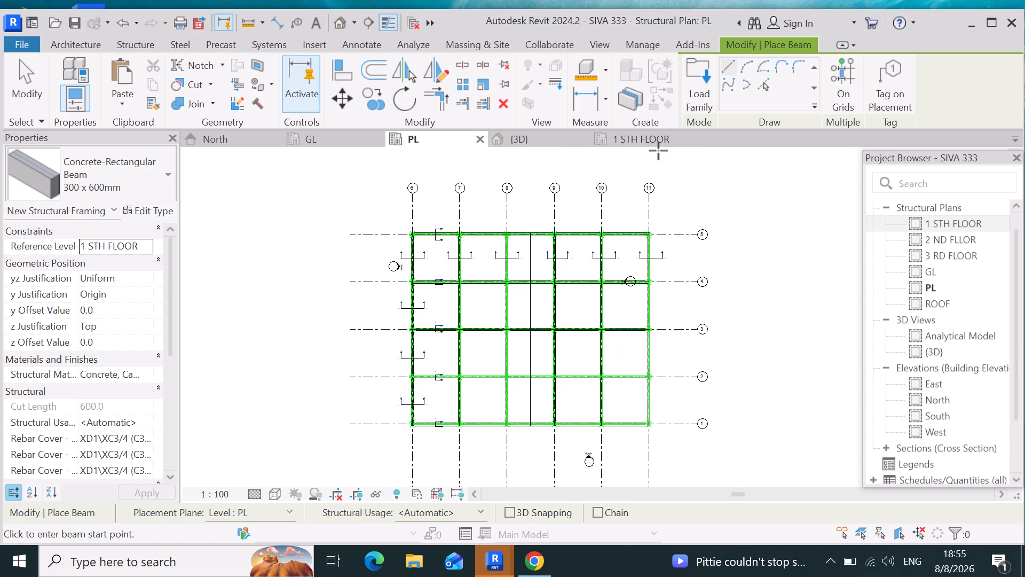
pyautogui.click(659, 144)
pyautogui.scroll(4, 372, 357)
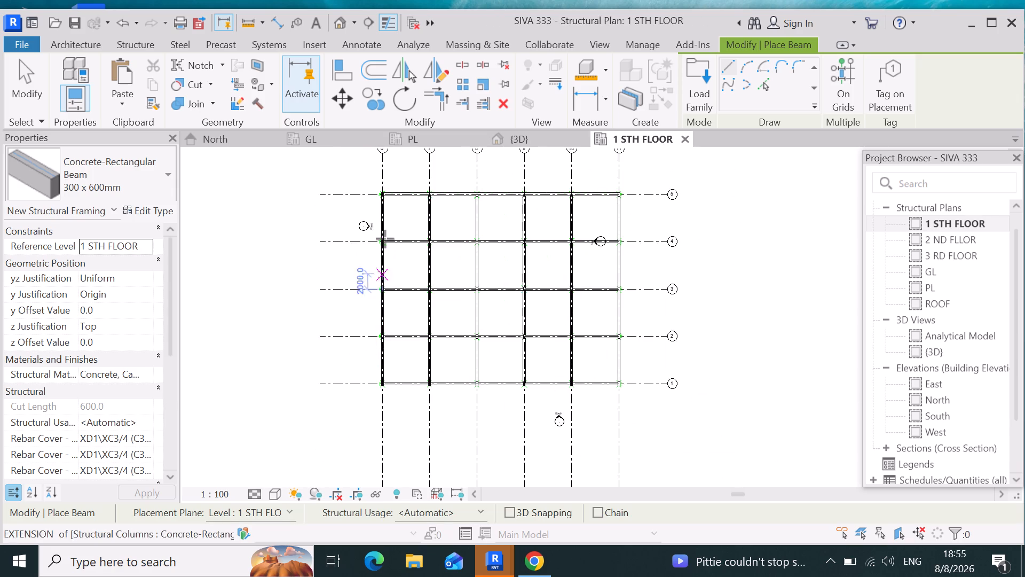
pyautogui.scroll(12, 390, 205)
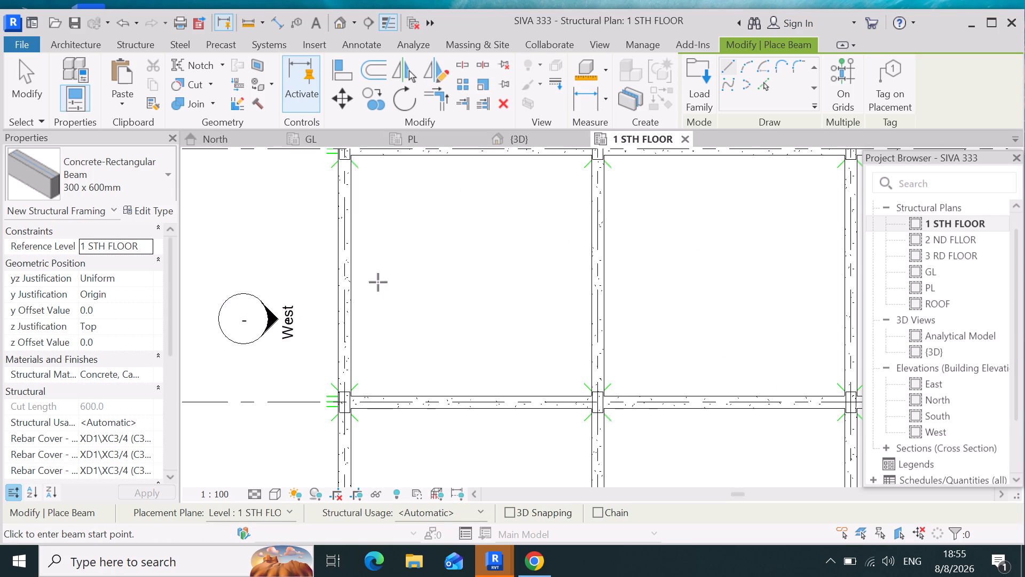
pyautogui.scroll(-5, 488, 299)
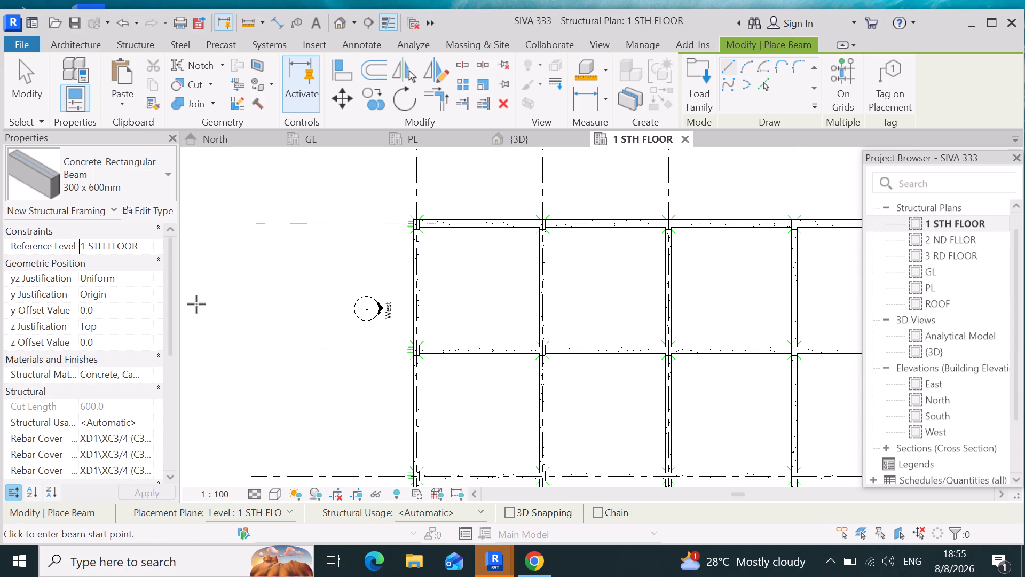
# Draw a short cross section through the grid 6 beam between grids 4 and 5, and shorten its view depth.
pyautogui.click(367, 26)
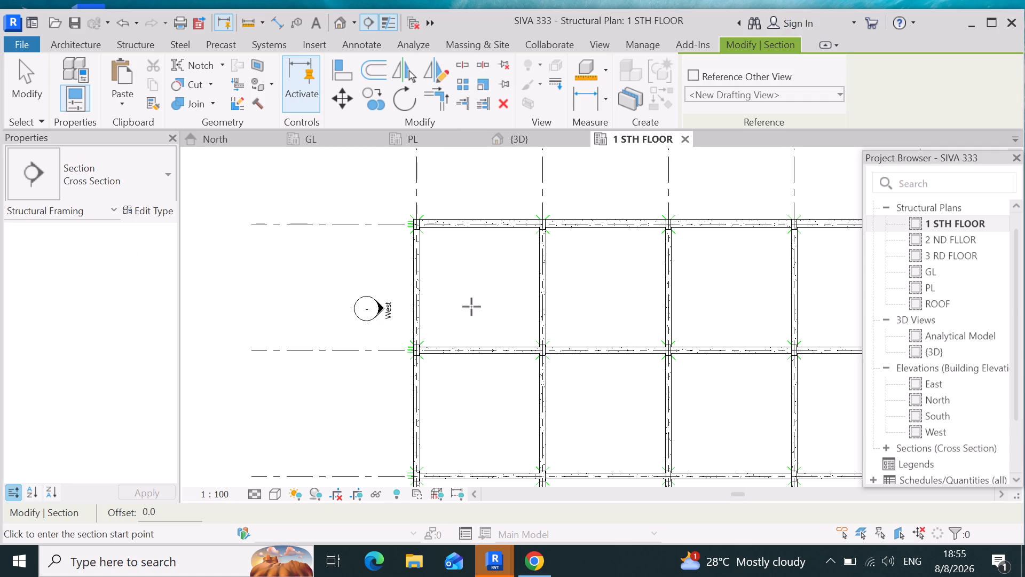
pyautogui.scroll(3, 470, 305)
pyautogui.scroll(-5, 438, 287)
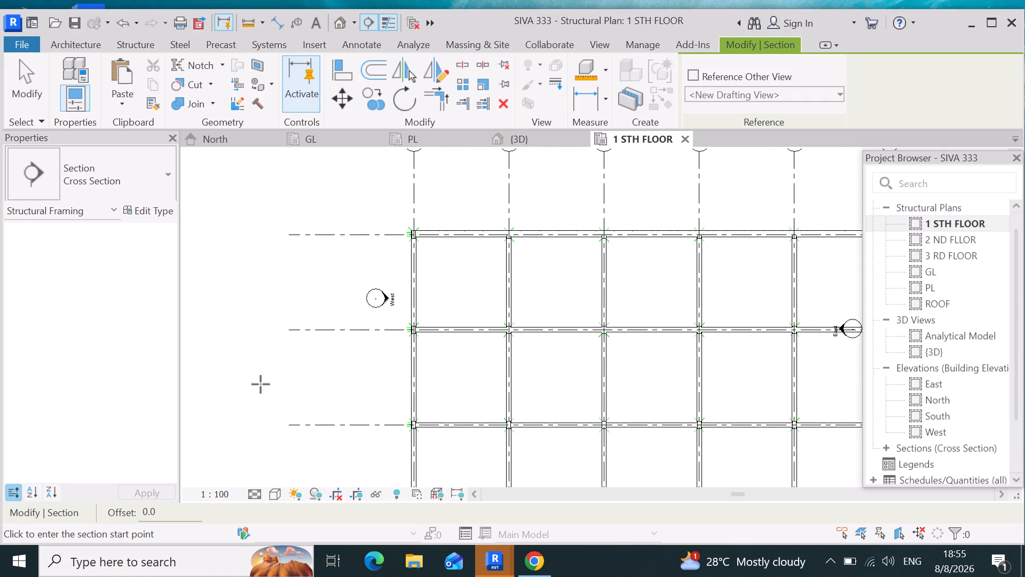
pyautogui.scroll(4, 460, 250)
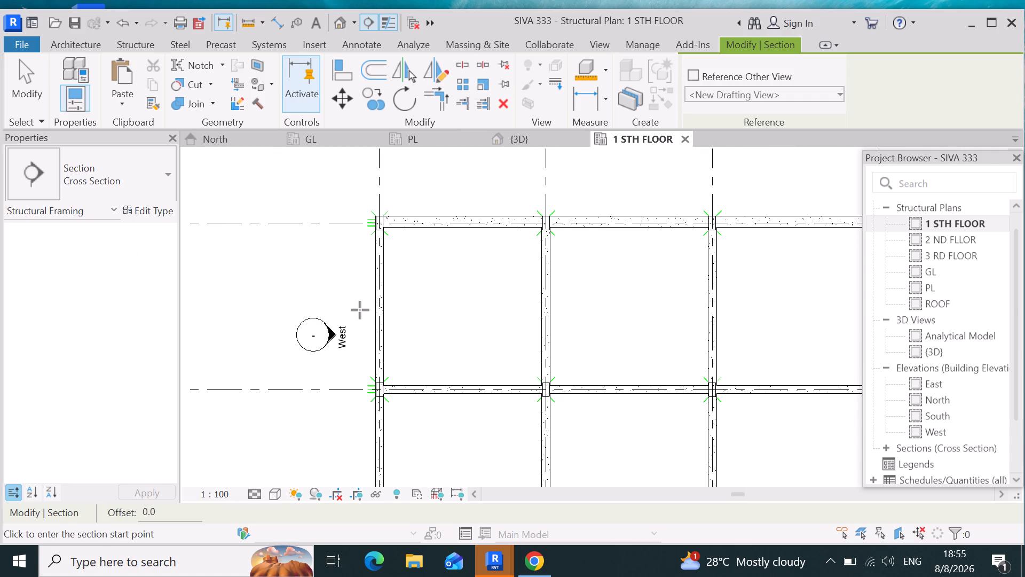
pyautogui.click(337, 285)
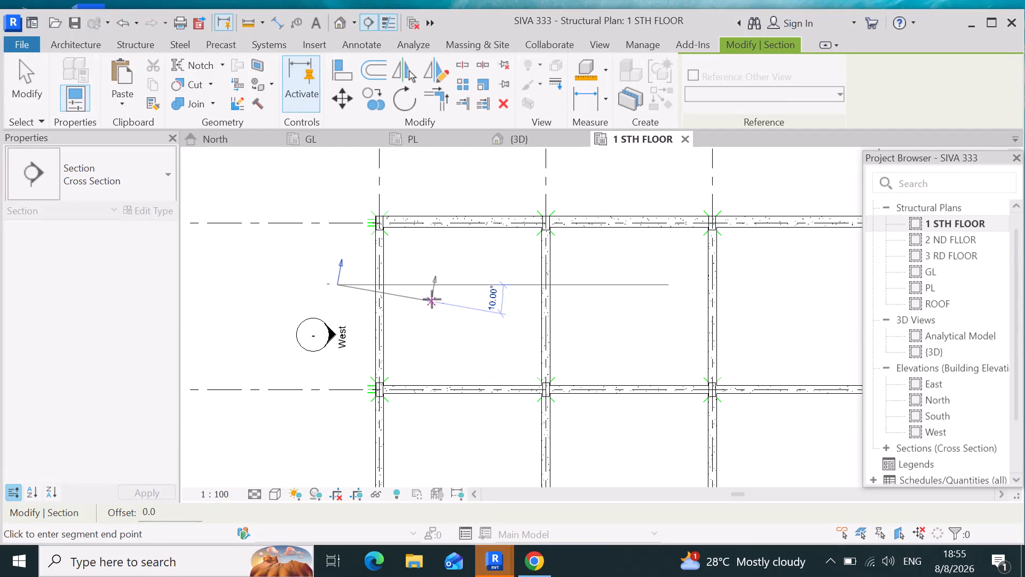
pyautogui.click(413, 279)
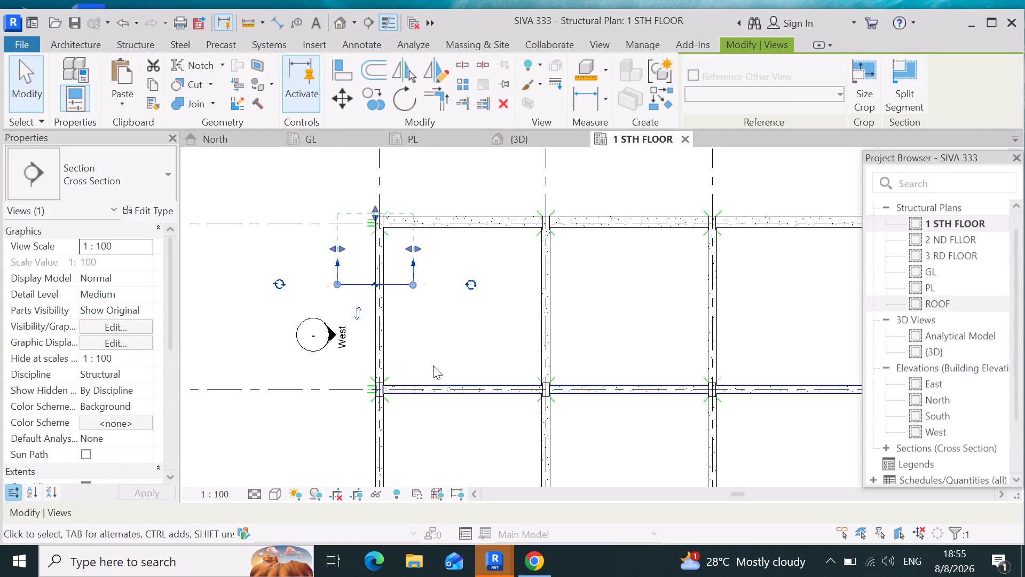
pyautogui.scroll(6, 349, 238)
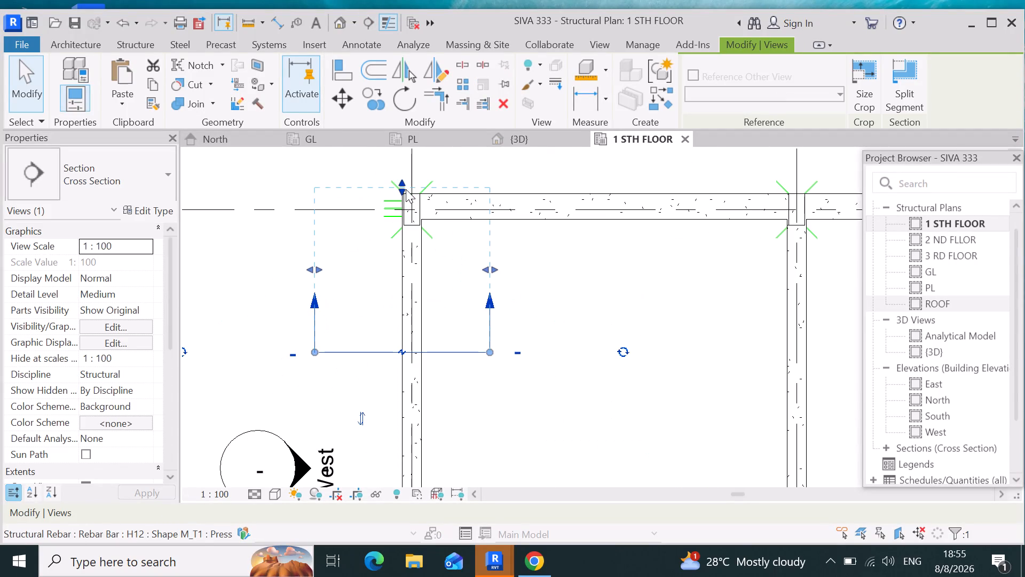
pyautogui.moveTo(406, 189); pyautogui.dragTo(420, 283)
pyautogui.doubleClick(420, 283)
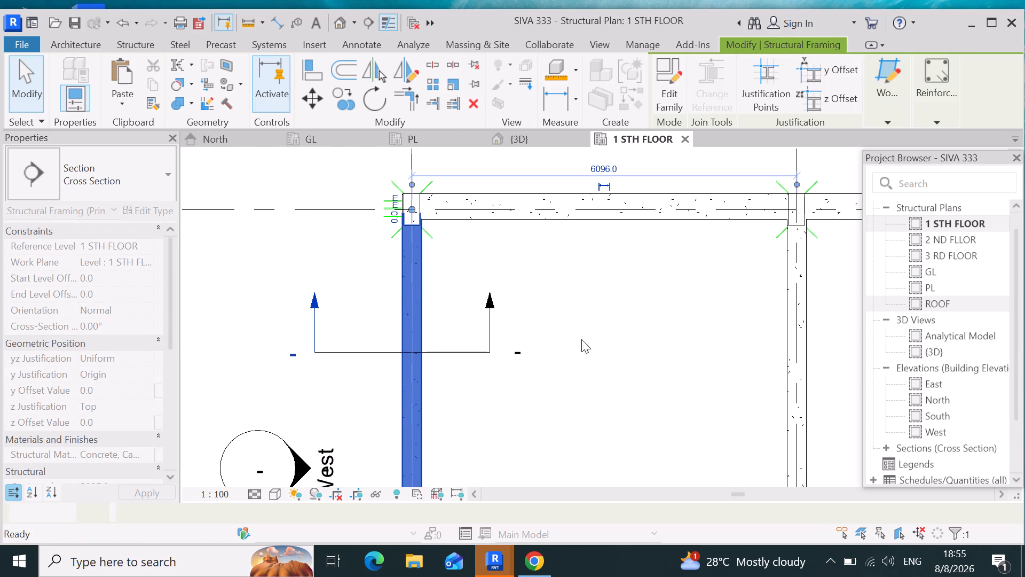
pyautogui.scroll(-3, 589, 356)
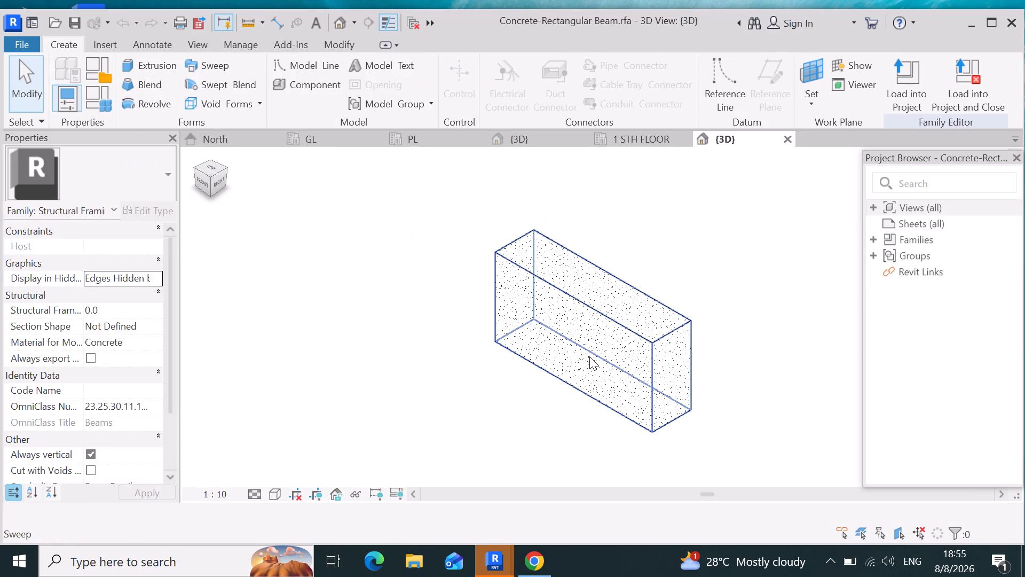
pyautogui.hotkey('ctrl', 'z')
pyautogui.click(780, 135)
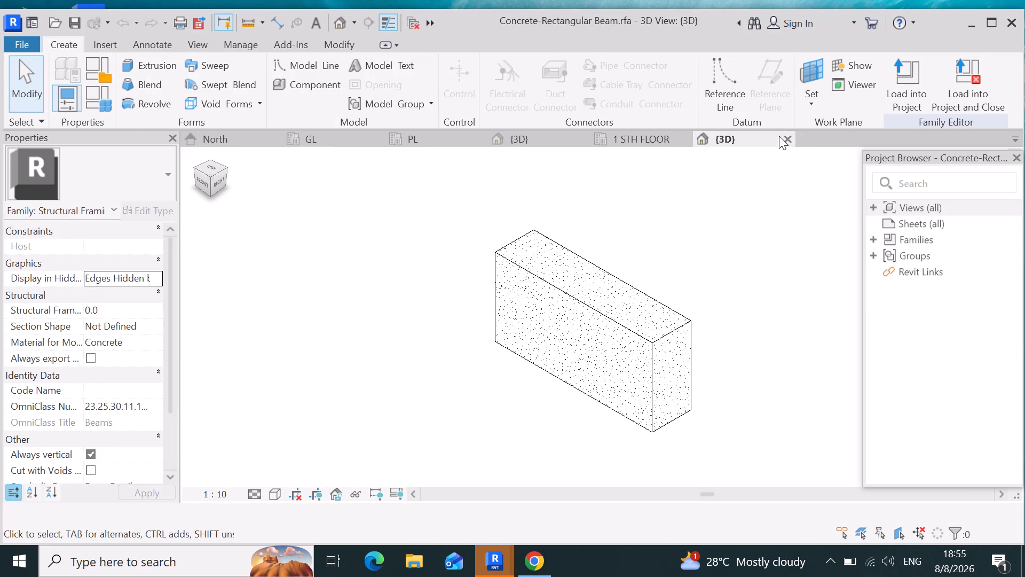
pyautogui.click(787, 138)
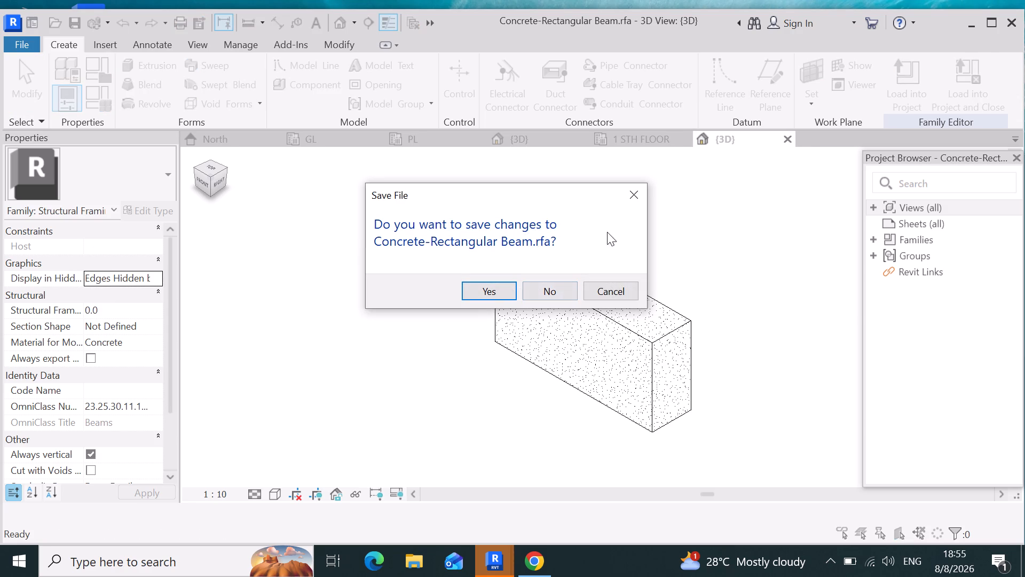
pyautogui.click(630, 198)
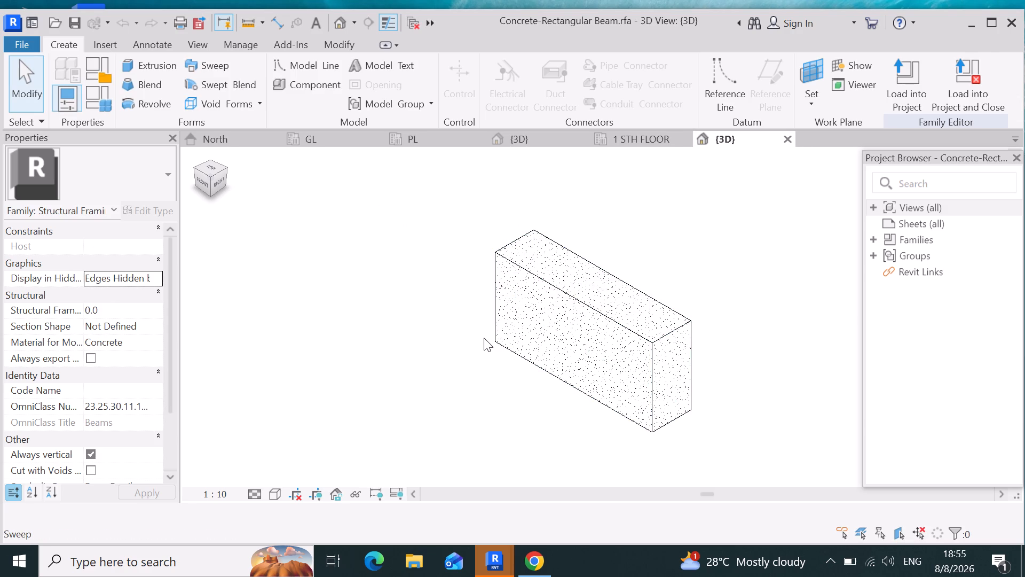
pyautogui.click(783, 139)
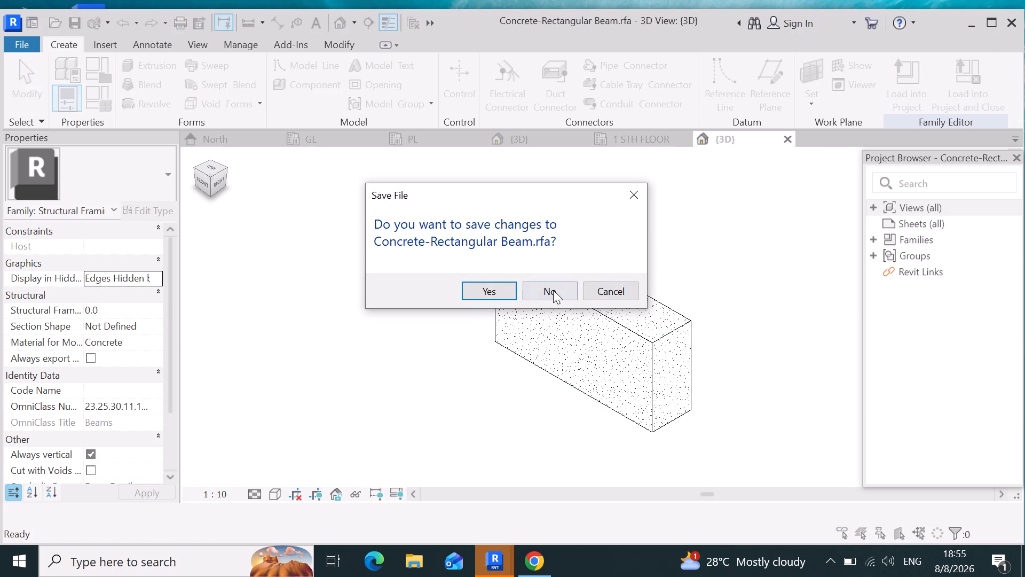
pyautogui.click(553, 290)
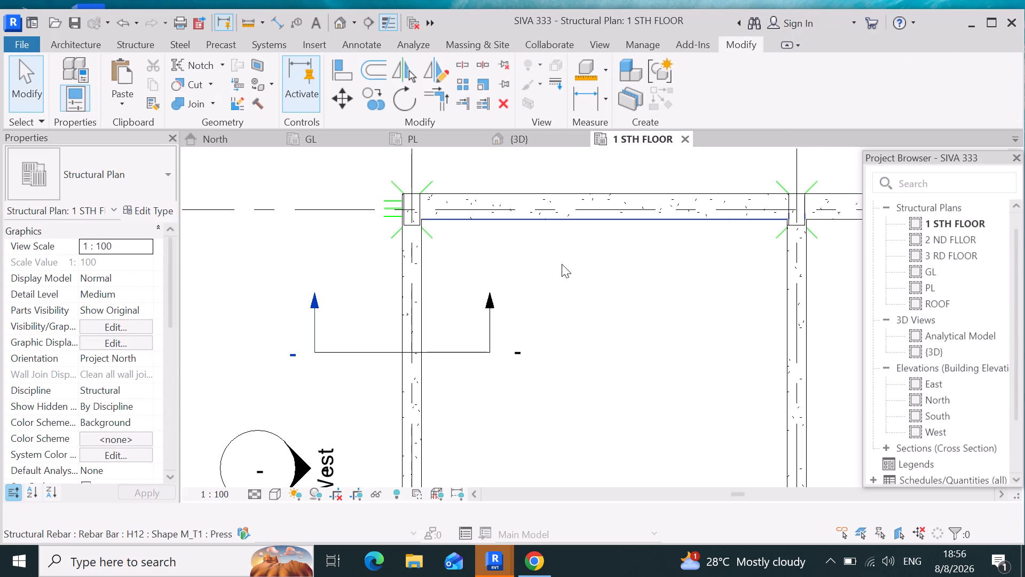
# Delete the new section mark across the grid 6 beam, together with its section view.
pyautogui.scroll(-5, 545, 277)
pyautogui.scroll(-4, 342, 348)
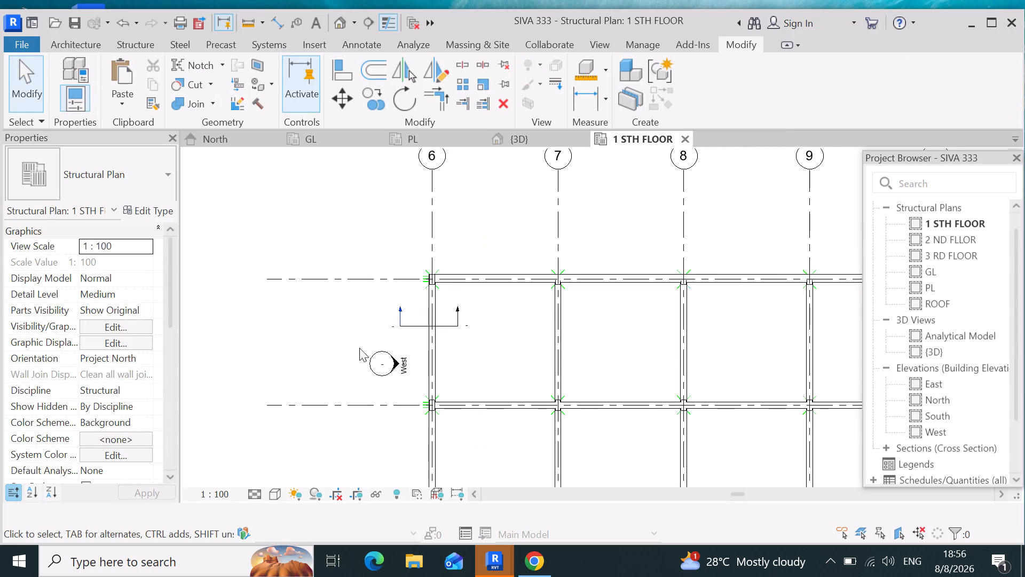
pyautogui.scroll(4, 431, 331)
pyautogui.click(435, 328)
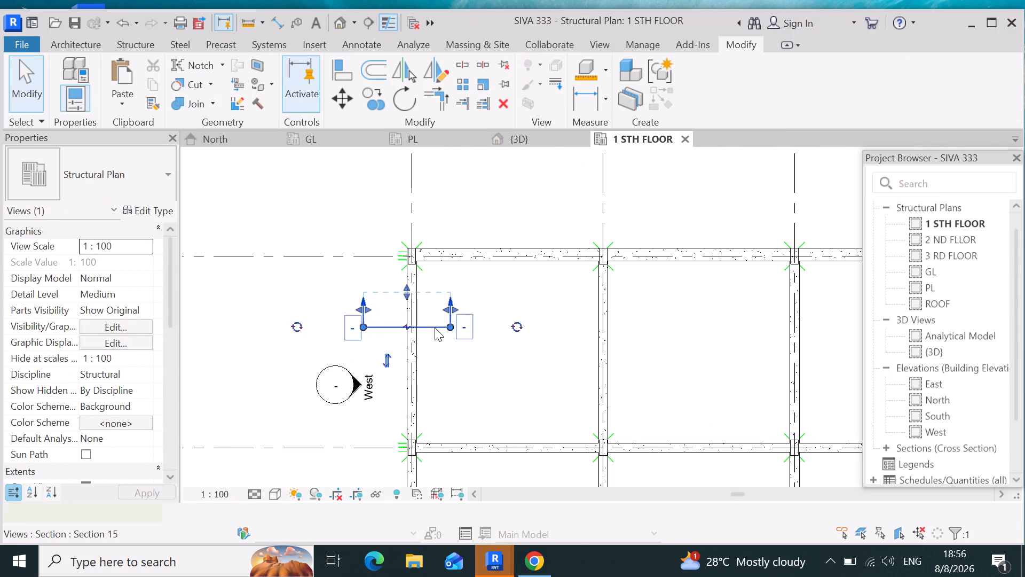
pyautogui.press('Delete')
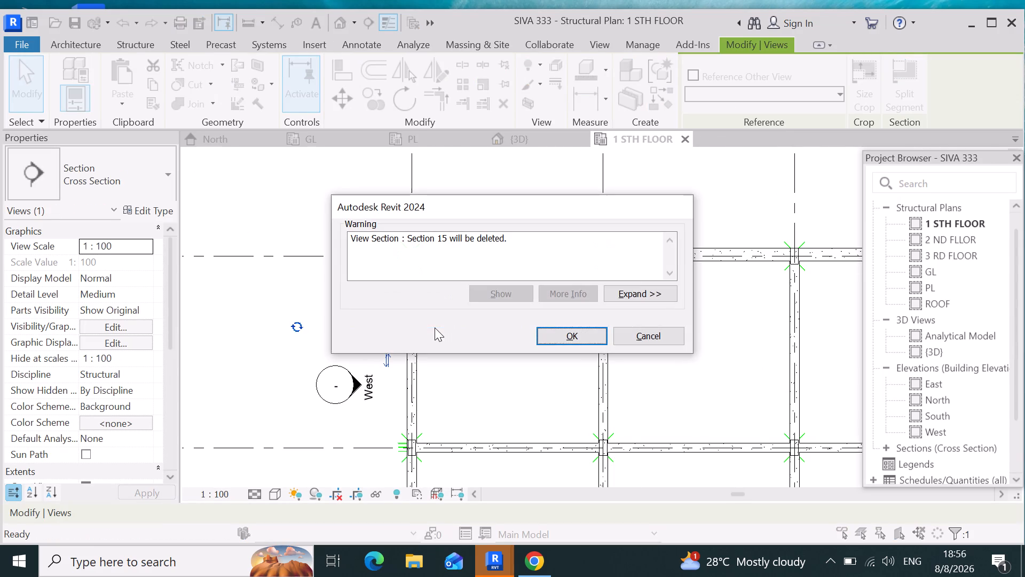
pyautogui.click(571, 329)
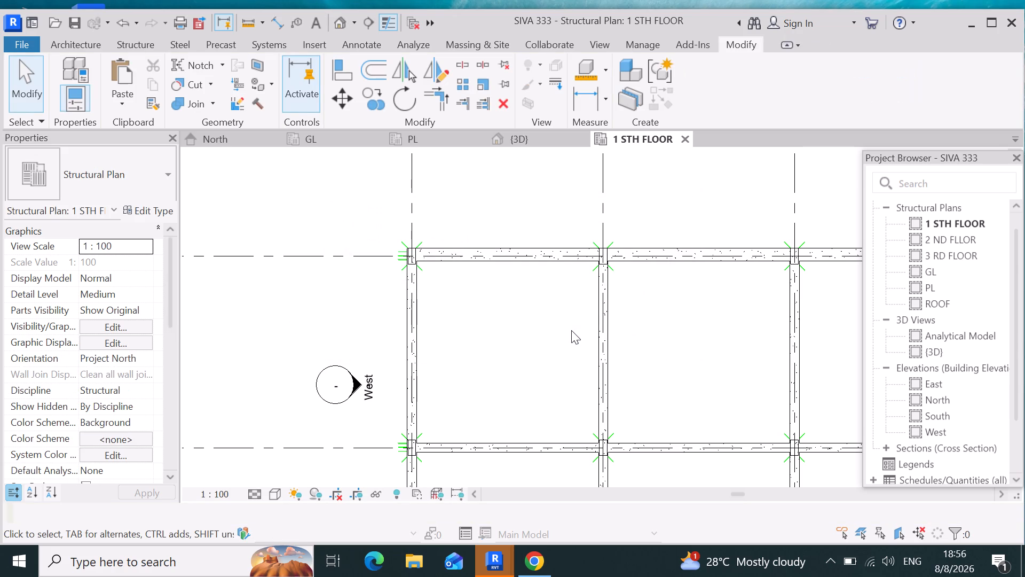
# Select the whole building frame in the 1 STH FLOOR plan and filter the selection to Structural Rebar only.
pyautogui.scroll(-4, 458, 319)
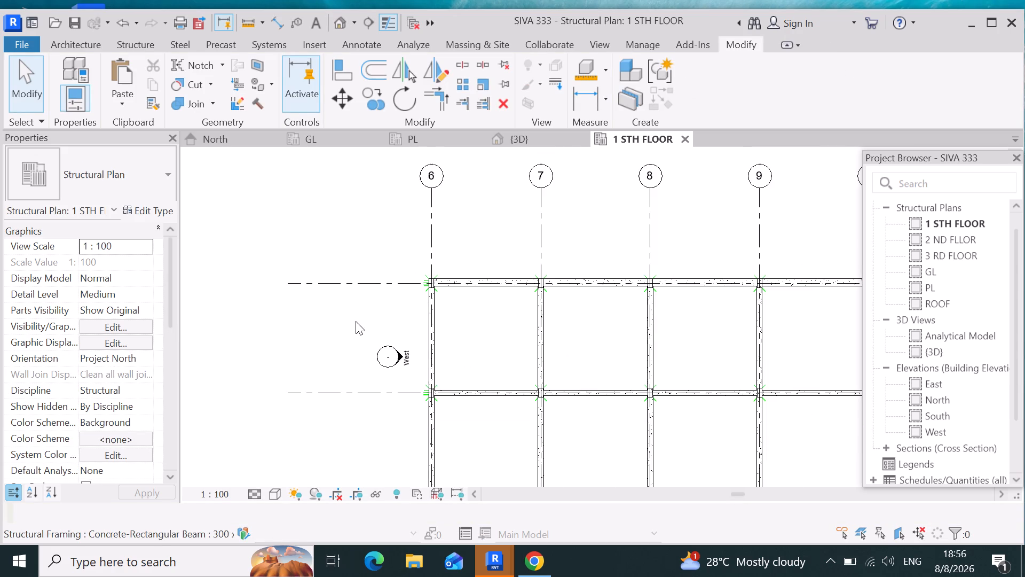
pyautogui.scroll(-4, 340, 294)
pyautogui.scroll(-4, 375, 251)
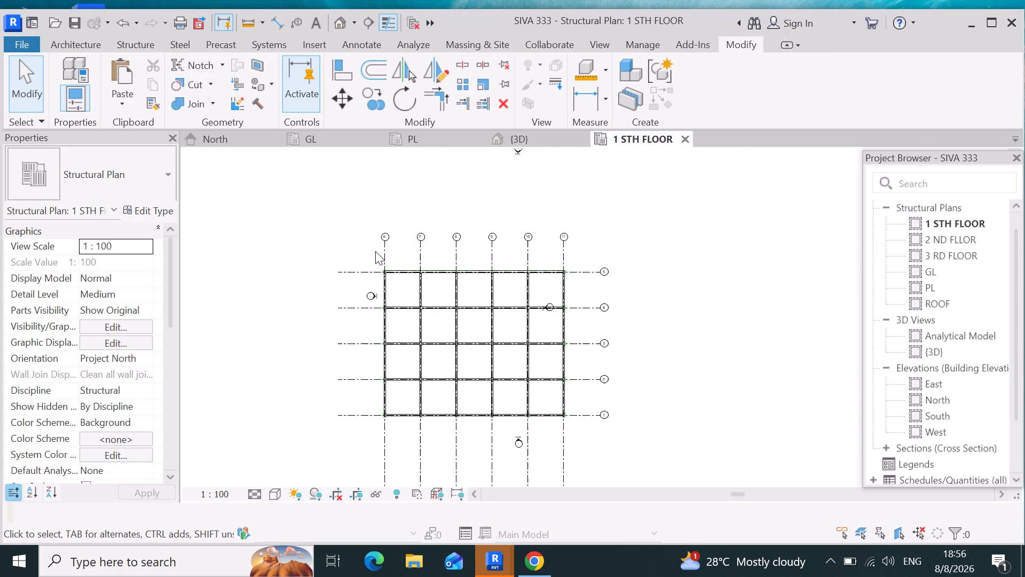
pyautogui.moveTo(678, 482); pyautogui.dragTo(682, 450)
pyautogui.moveTo(682, 450); pyautogui.dragTo(319, 219)
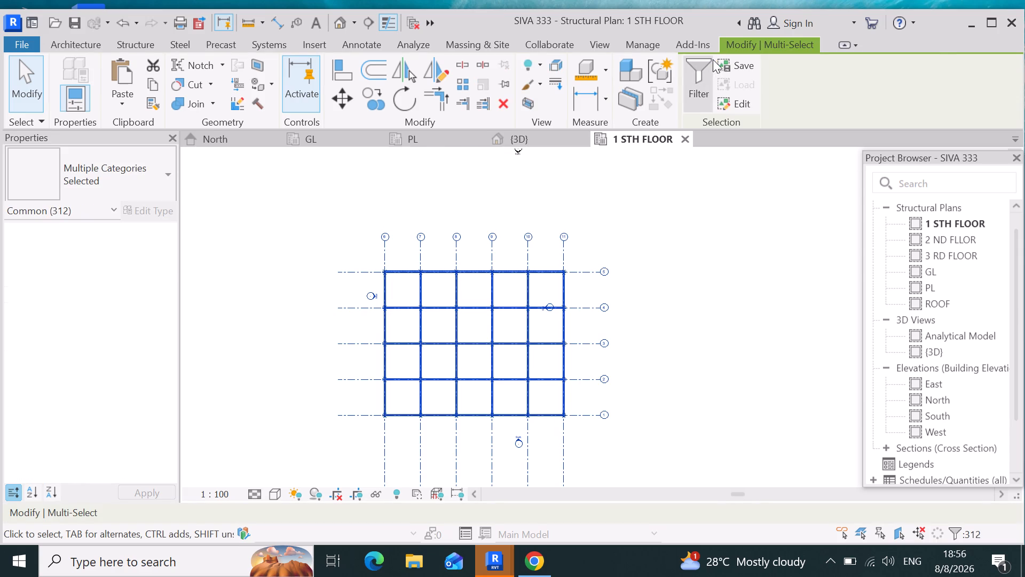
pyautogui.click(703, 67)
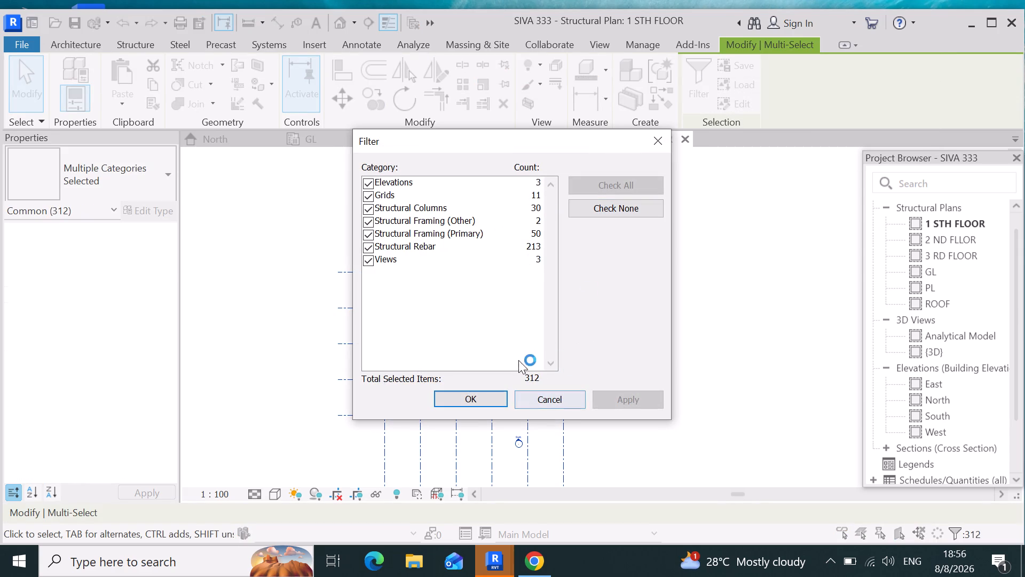
pyautogui.click(594, 212)
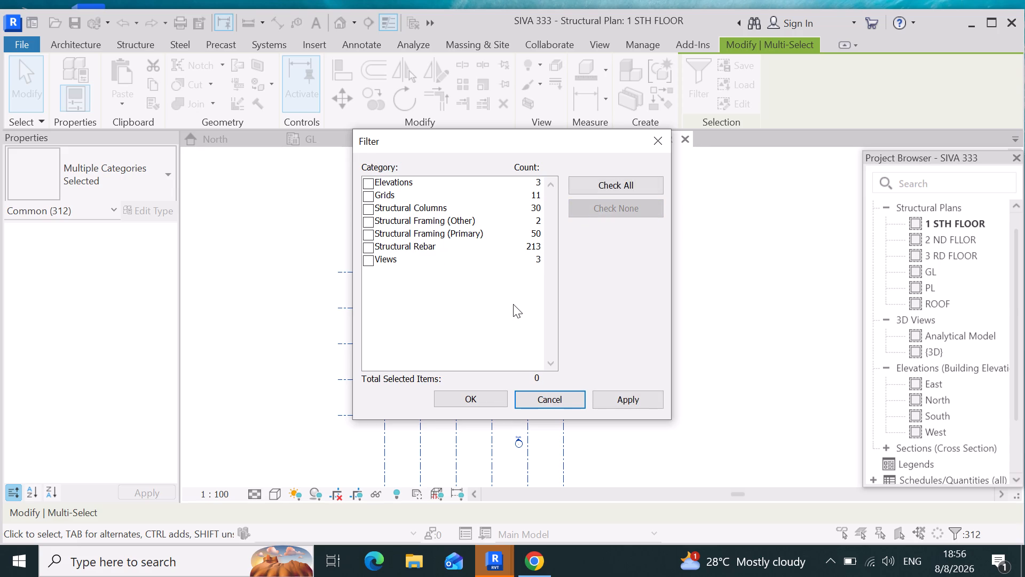
pyautogui.click(367, 247)
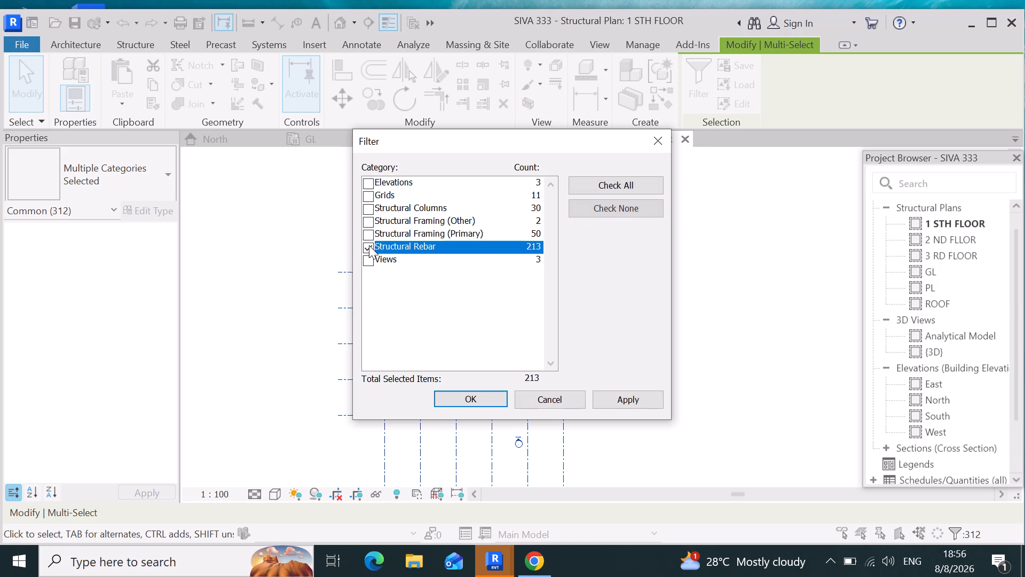
pyautogui.click(634, 398)
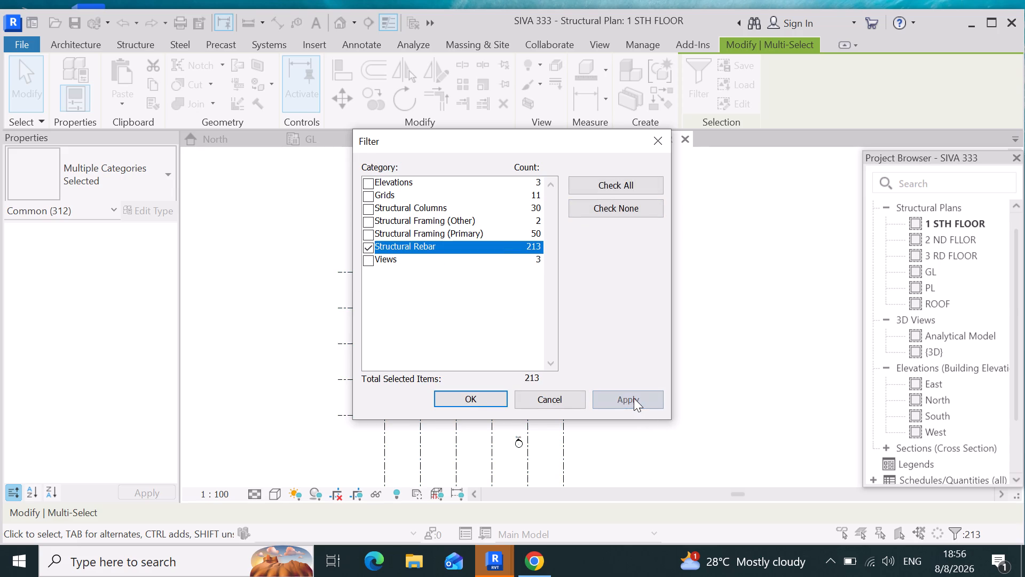
pyautogui.click(482, 397)
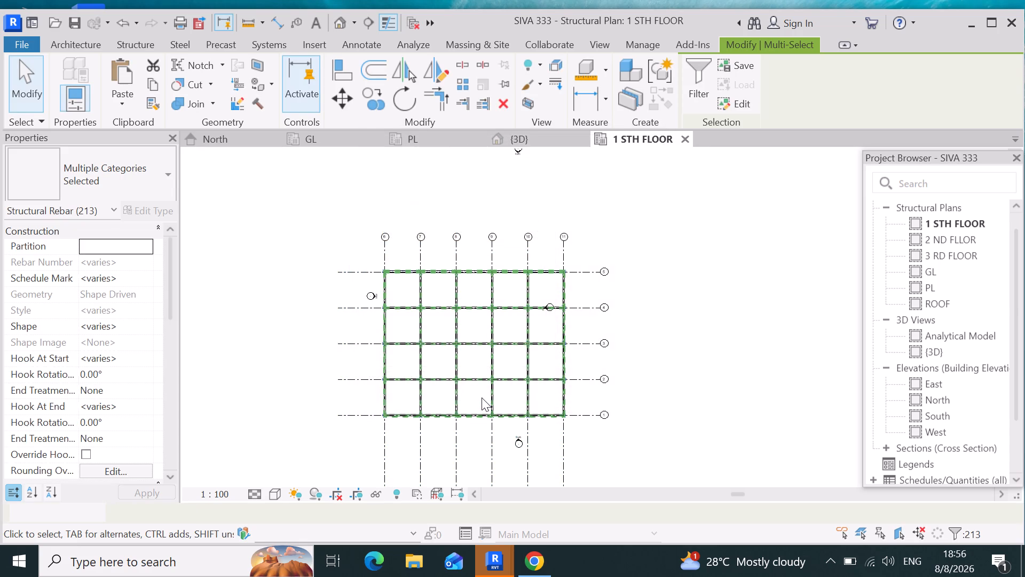
# Examine the selected rebar along the beams and at the column junctions in the 1 STH FLOOR plan.
pyautogui.scroll(4, 431, 336)
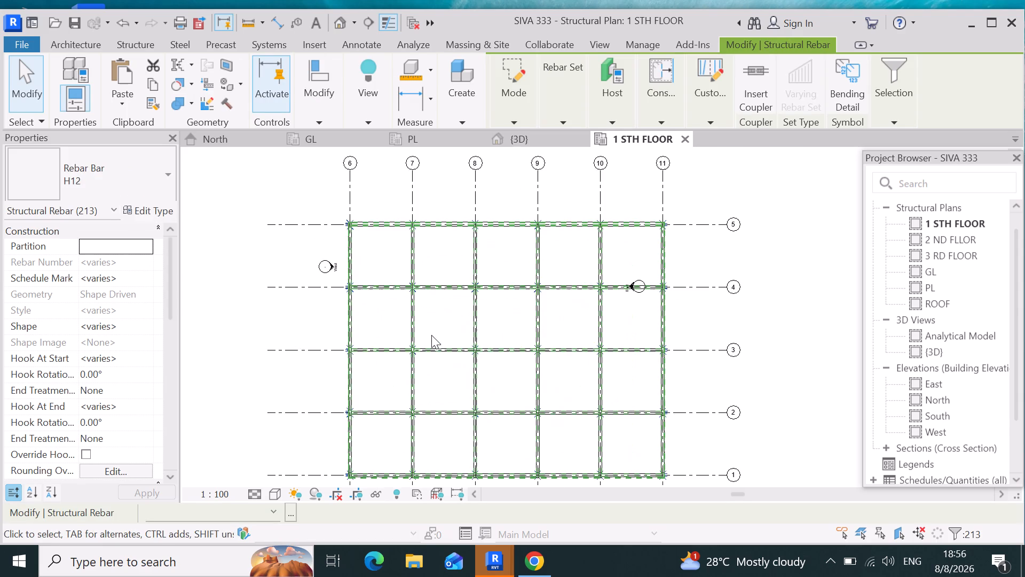
pyautogui.scroll(14, 336, 206)
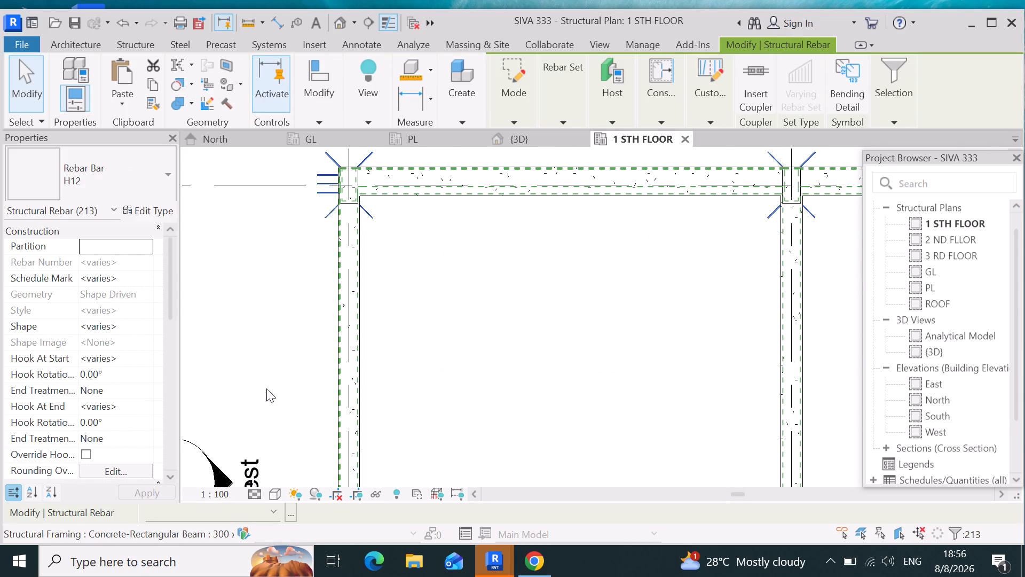
pyautogui.scroll(7, 458, 186)
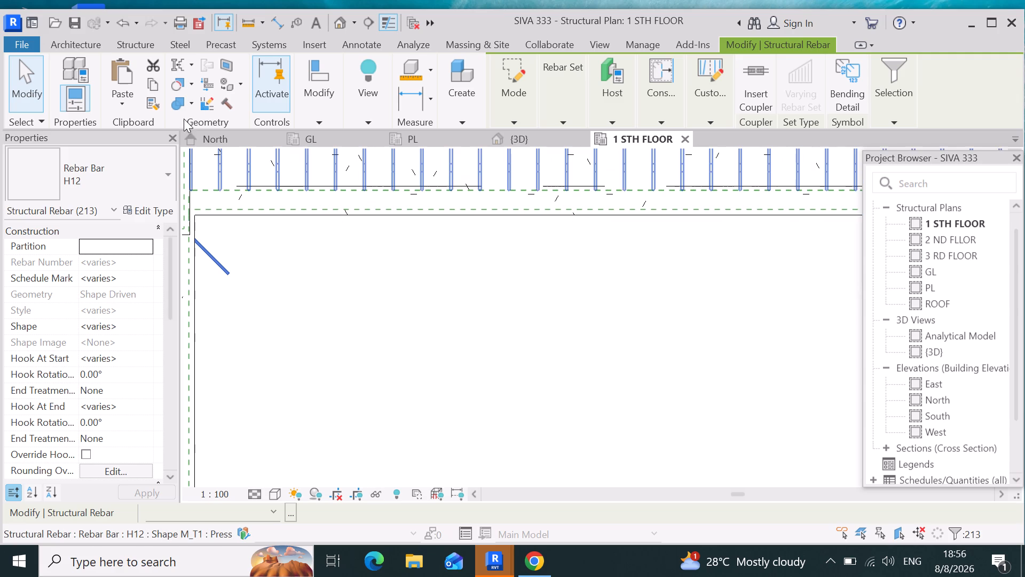
pyautogui.scroll(-2, 430, 285)
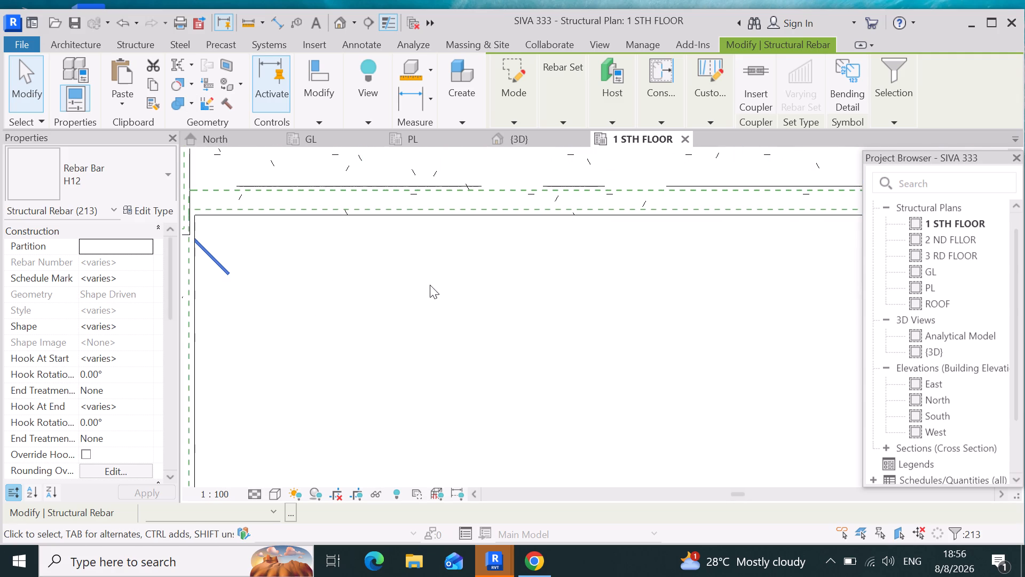
pyautogui.scroll(-6, 430, 285)
pyautogui.scroll(2, 417, 263)
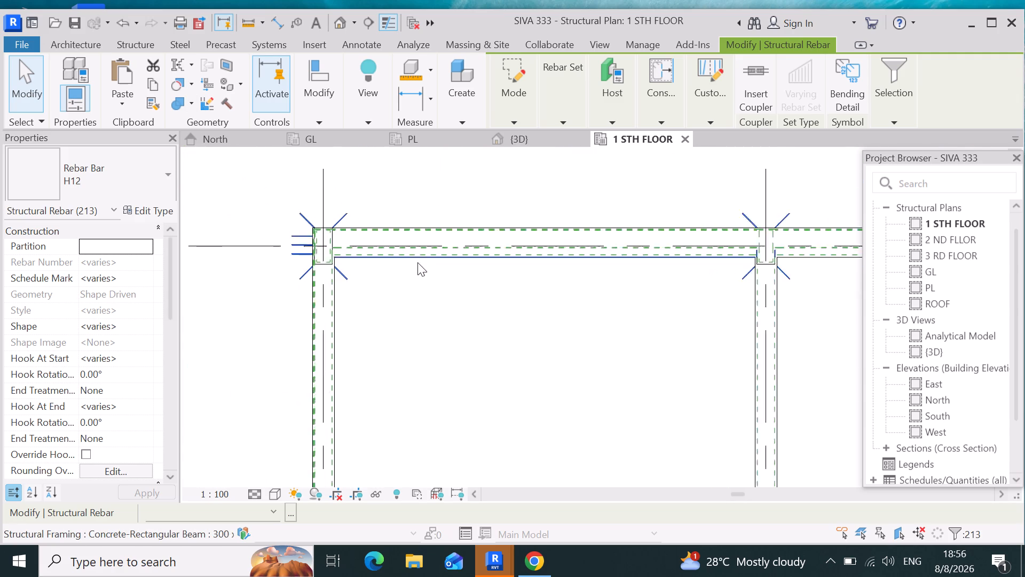
pyautogui.scroll(5, 417, 262)
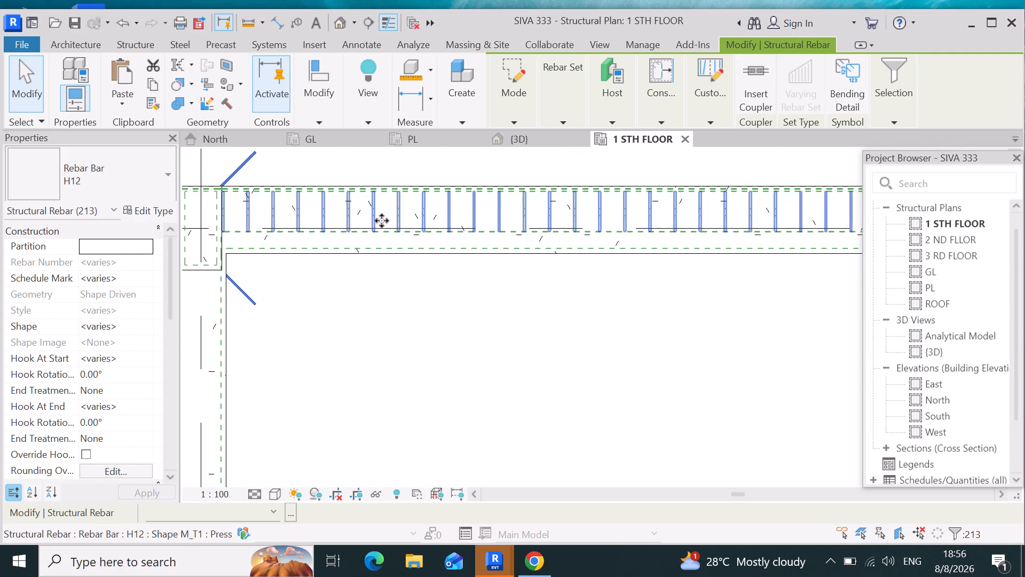
pyautogui.scroll(-12, 377, 233)
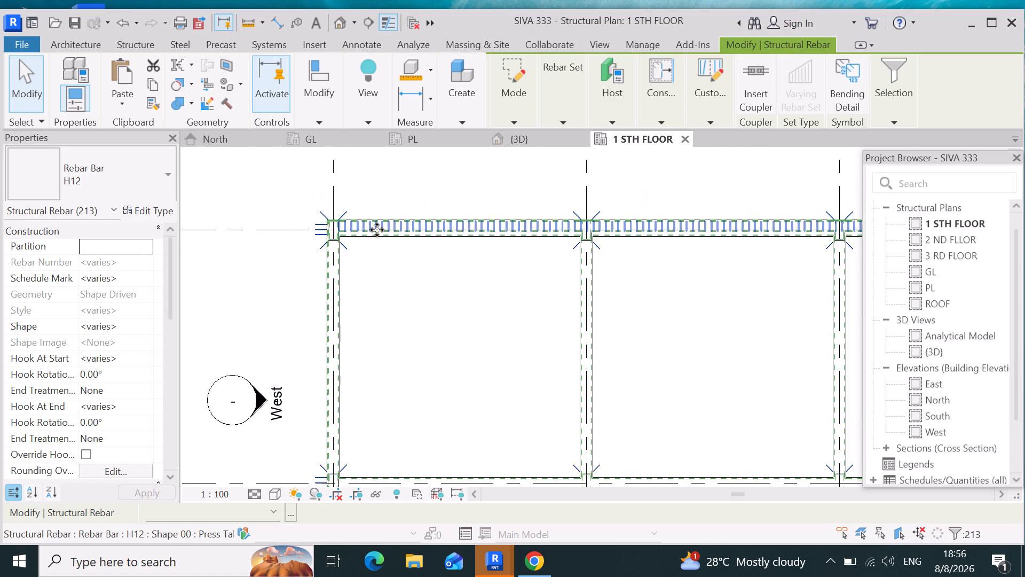
pyautogui.scroll(-2, 377, 230)
pyautogui.scroll(7, 450, 378)
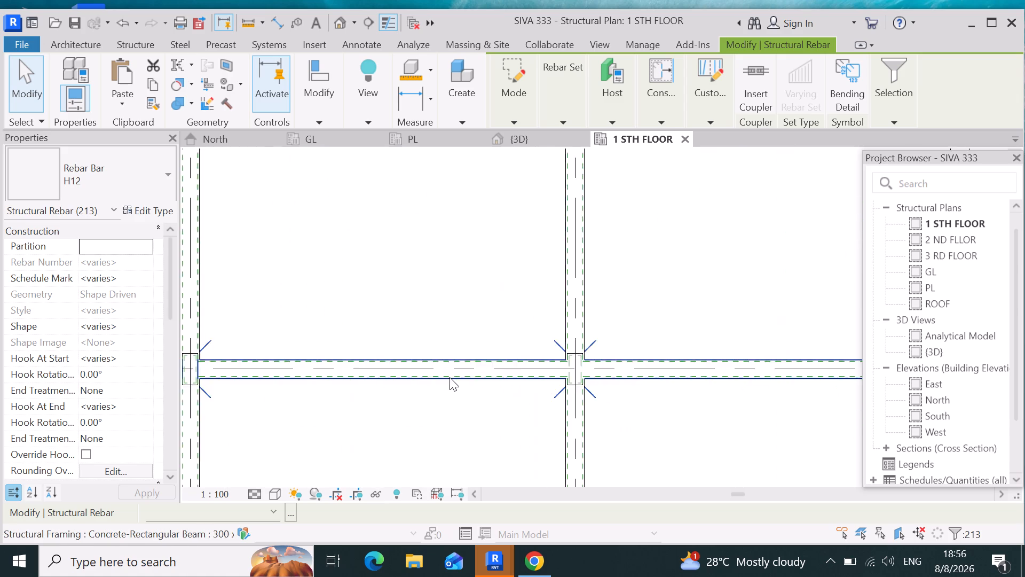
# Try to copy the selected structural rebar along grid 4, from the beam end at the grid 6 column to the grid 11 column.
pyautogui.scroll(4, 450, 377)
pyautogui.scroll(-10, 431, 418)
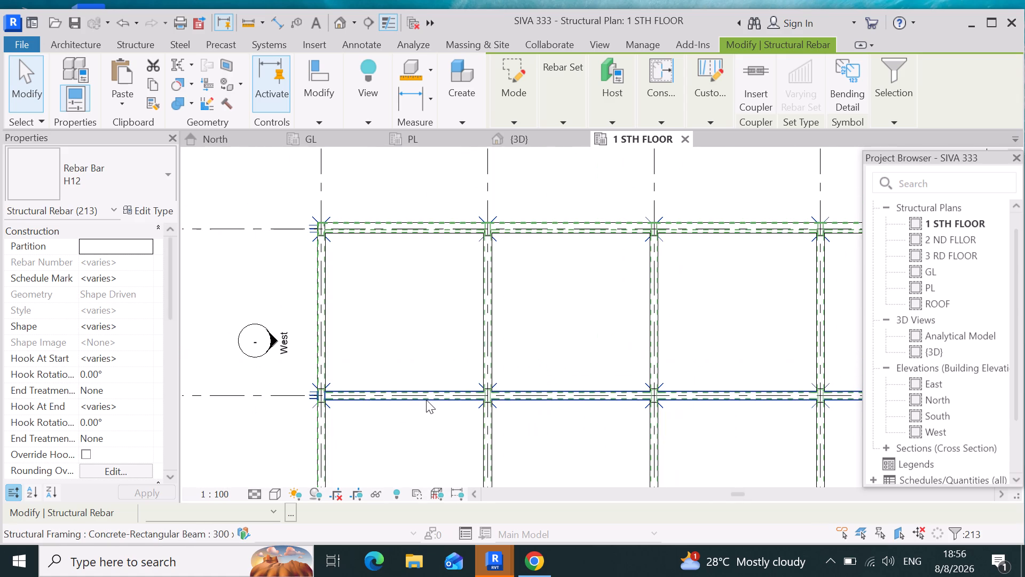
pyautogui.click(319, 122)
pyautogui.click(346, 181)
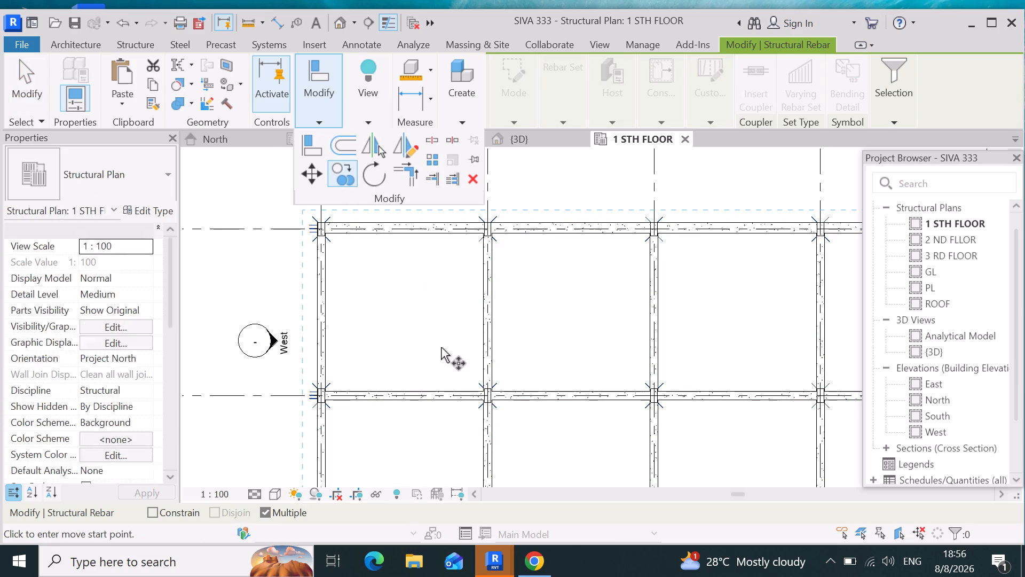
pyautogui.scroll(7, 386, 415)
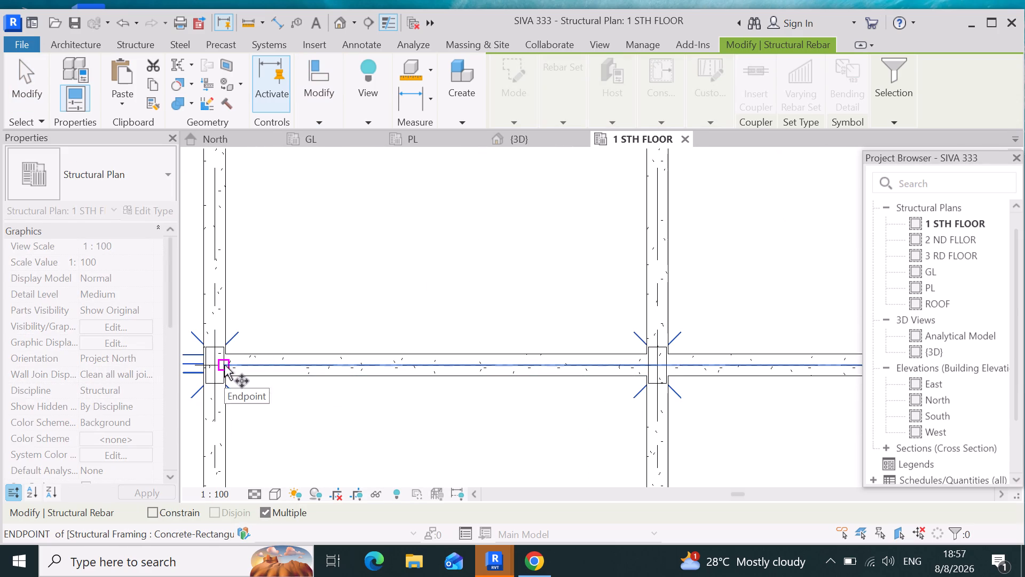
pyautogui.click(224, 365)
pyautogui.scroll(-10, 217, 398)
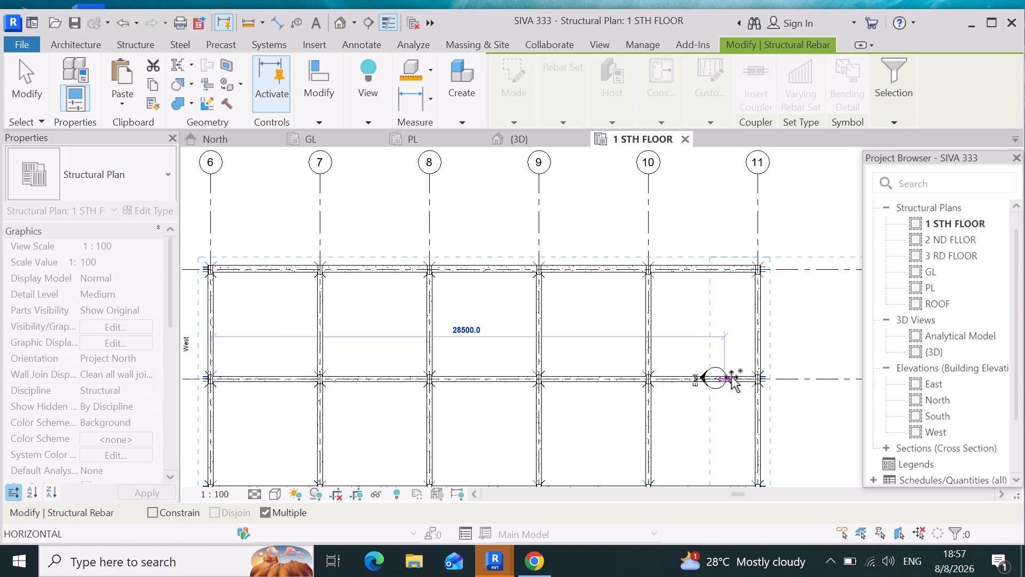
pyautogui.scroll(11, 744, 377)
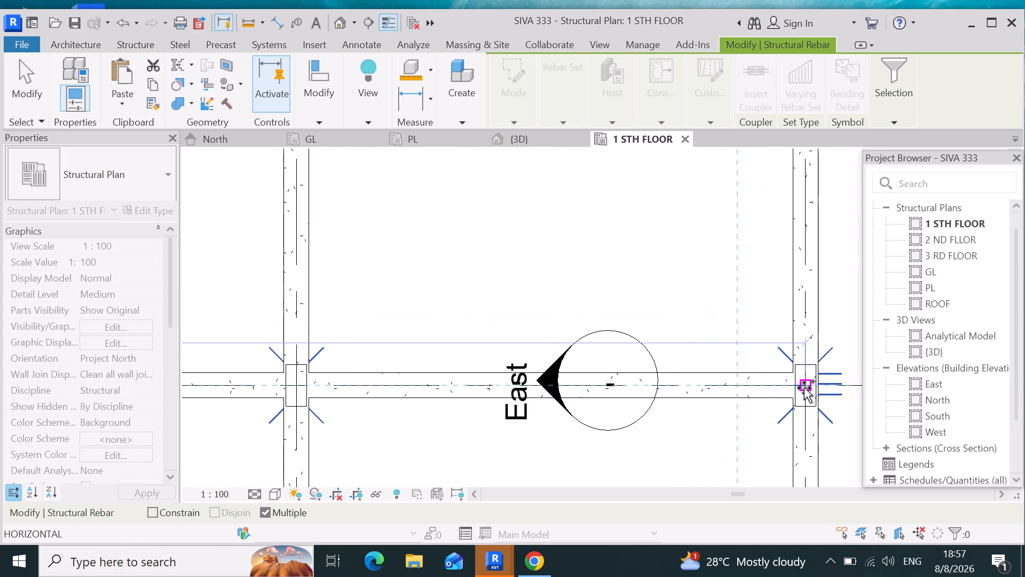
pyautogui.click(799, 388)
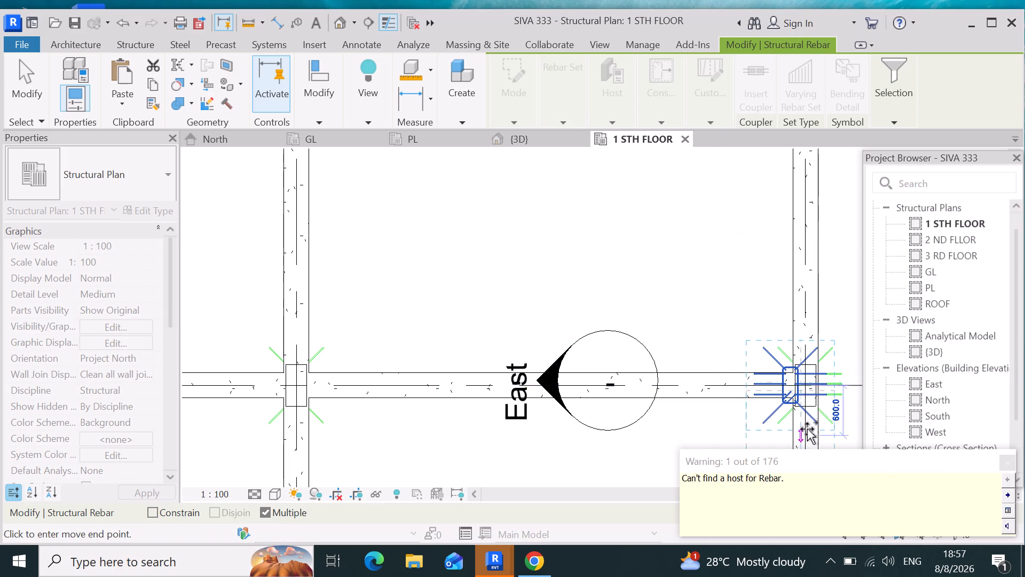
# Examine the copied rebar's position at the grid 11 and grid 6 columns against the originals in the 1 STH FLOOR plan.
pyautogui.scroll(10, 807, 427)
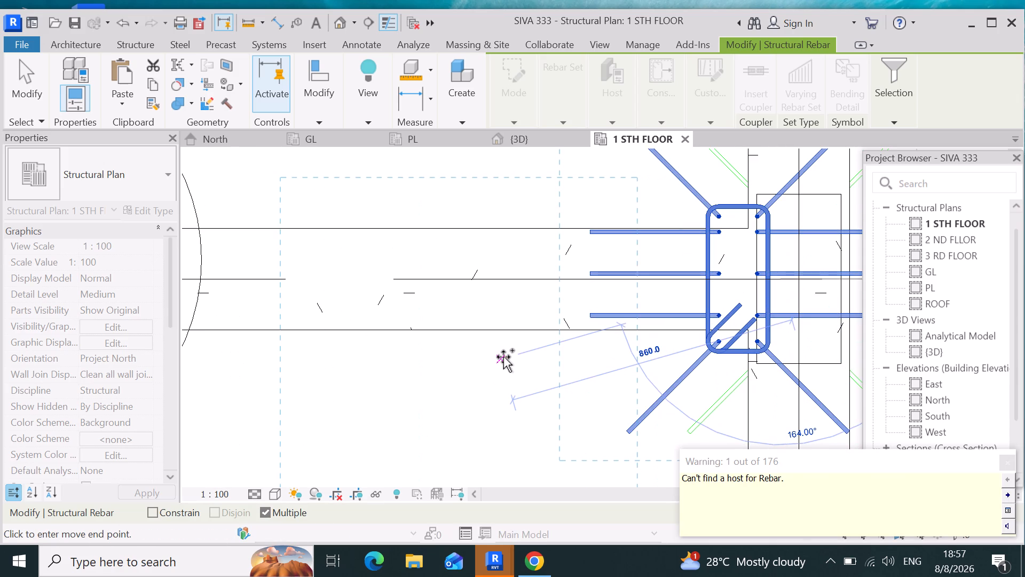
pyautogui.scroll(-5, 491, 349)
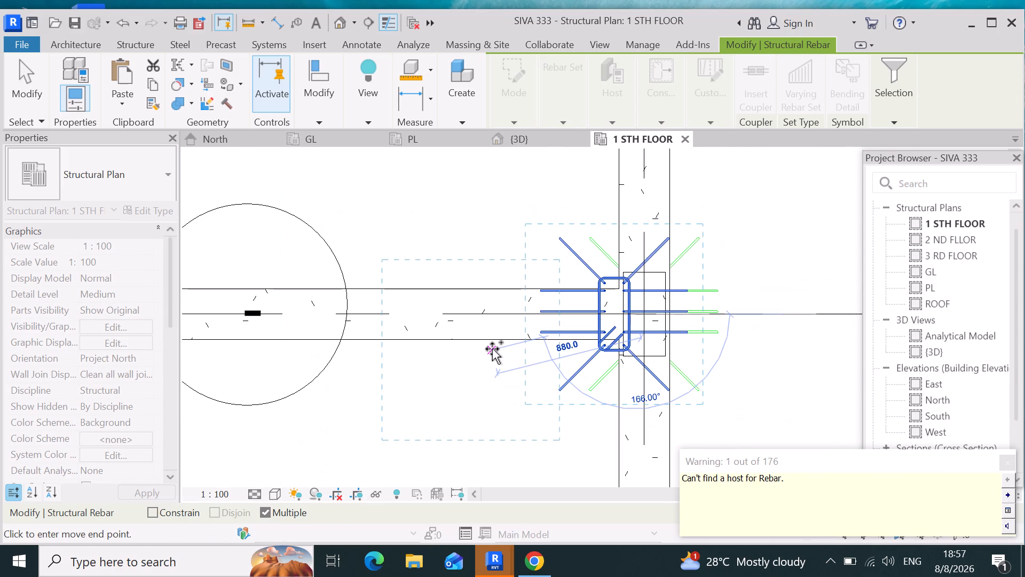
pyautogui.scroll(4, 494, 349)
pyautogui.scroll(-6, 495, 346)
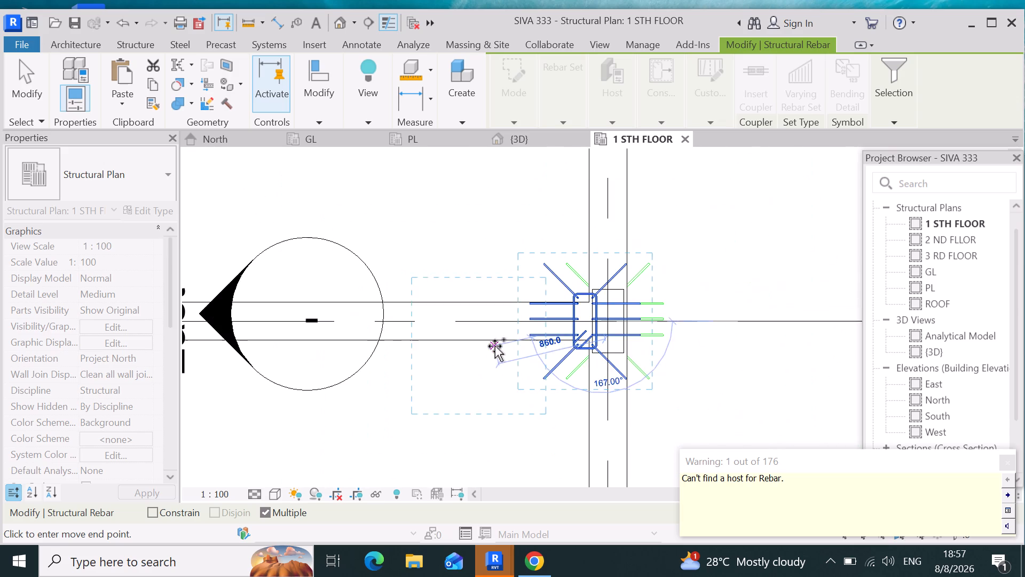
pyautogui.scroll(-18, 681, 324)
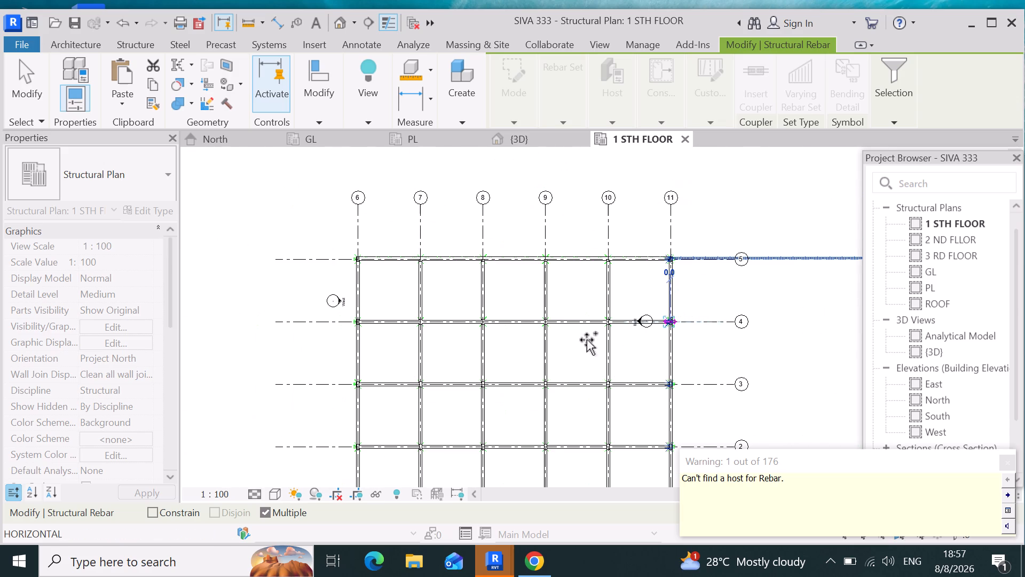
pyautogui.scroll(8, 377, 345)
pyautogui.scroll(11, 333, 304)
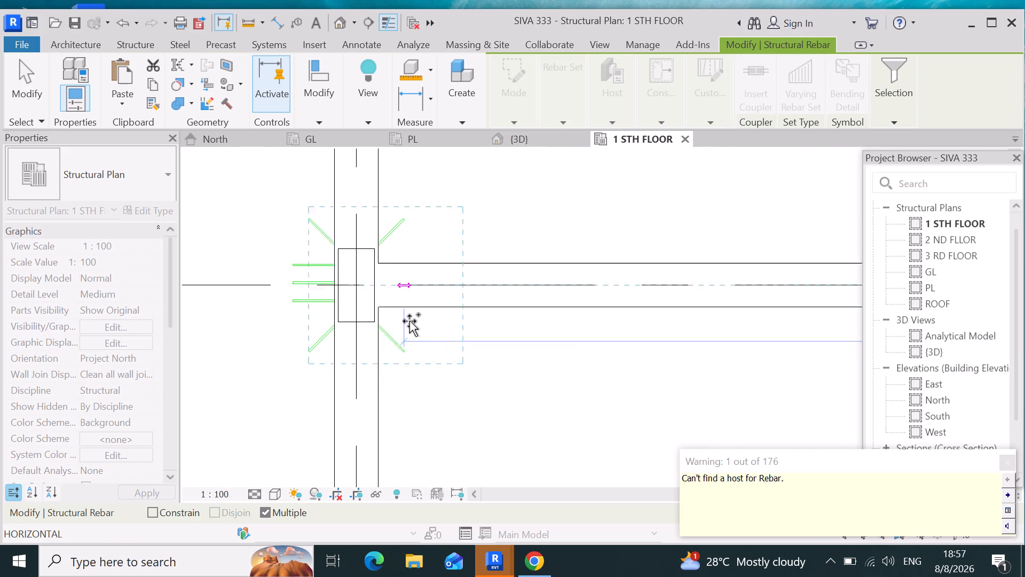
pyautogui.scroll(1, 409, 321)
pyautogui.scroll(9, 369, 288)
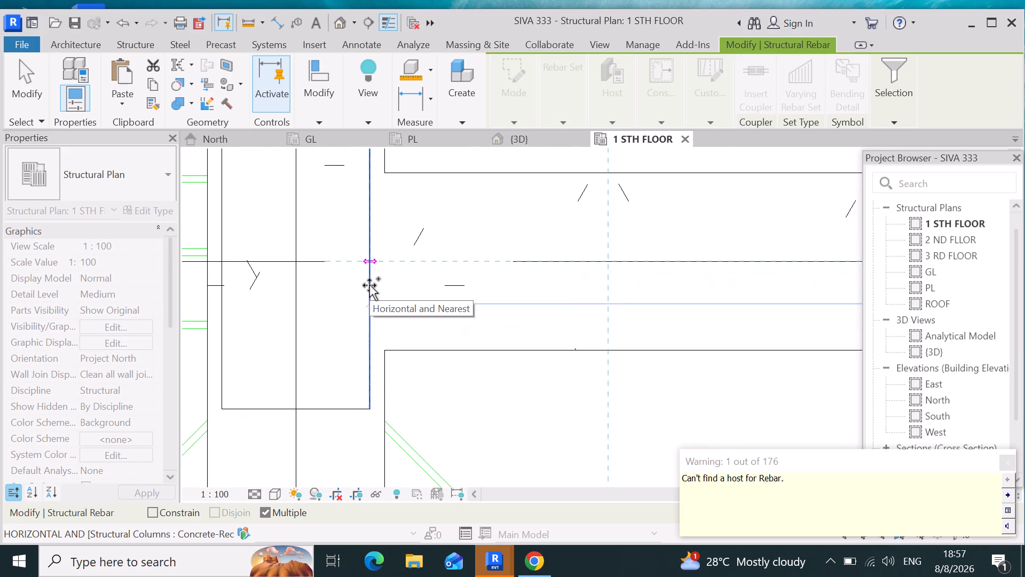
pyautogui.scroll(-20, 403, 263)
pyautogui.scroll(-7, 403, 263)
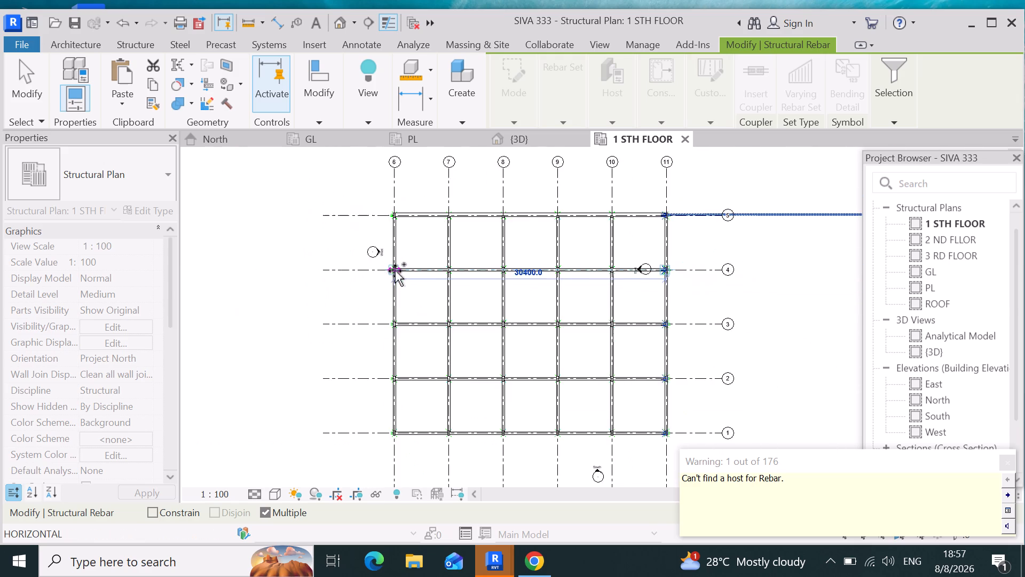
pyautogui.scroll(-6, 395, 271)
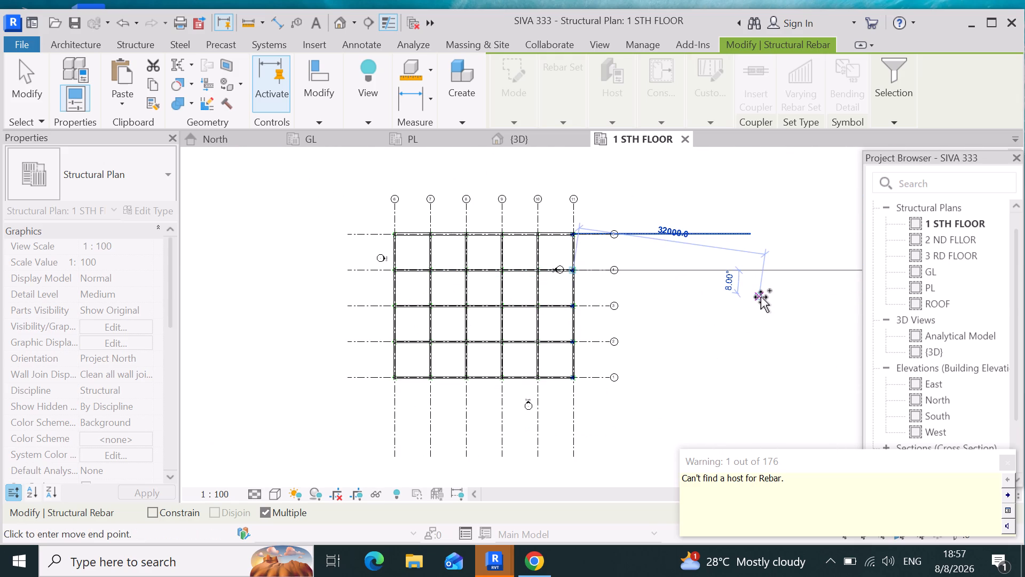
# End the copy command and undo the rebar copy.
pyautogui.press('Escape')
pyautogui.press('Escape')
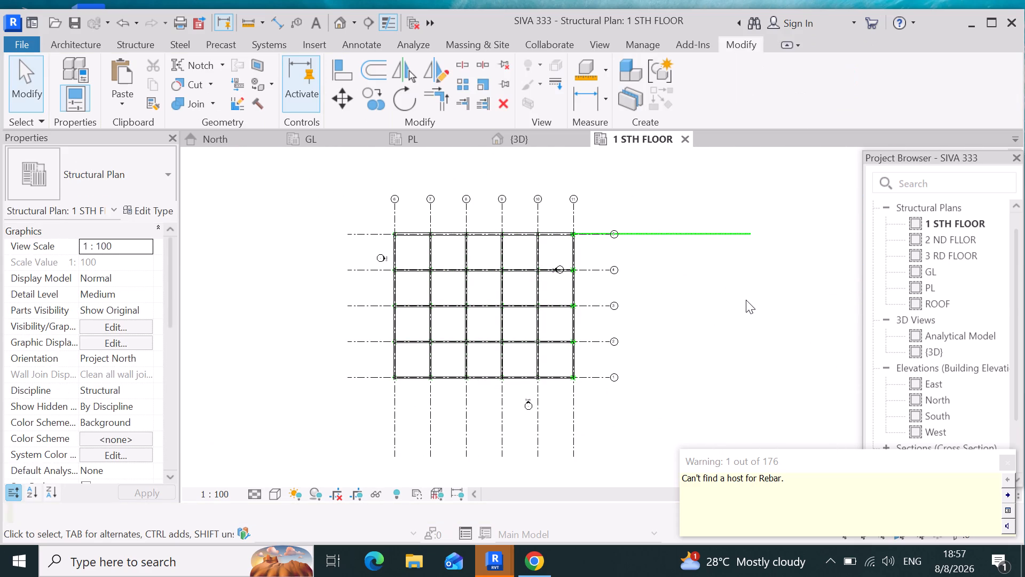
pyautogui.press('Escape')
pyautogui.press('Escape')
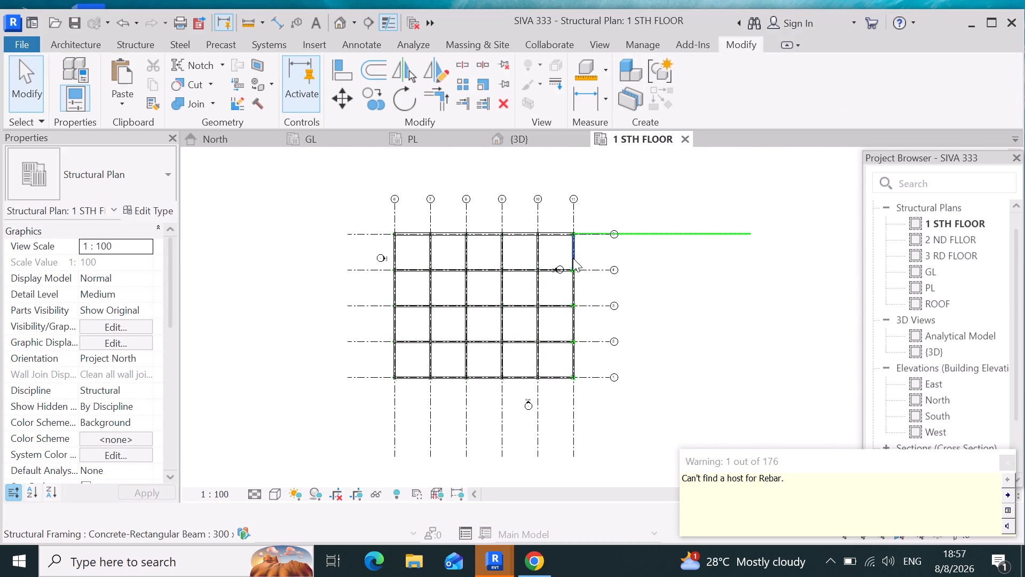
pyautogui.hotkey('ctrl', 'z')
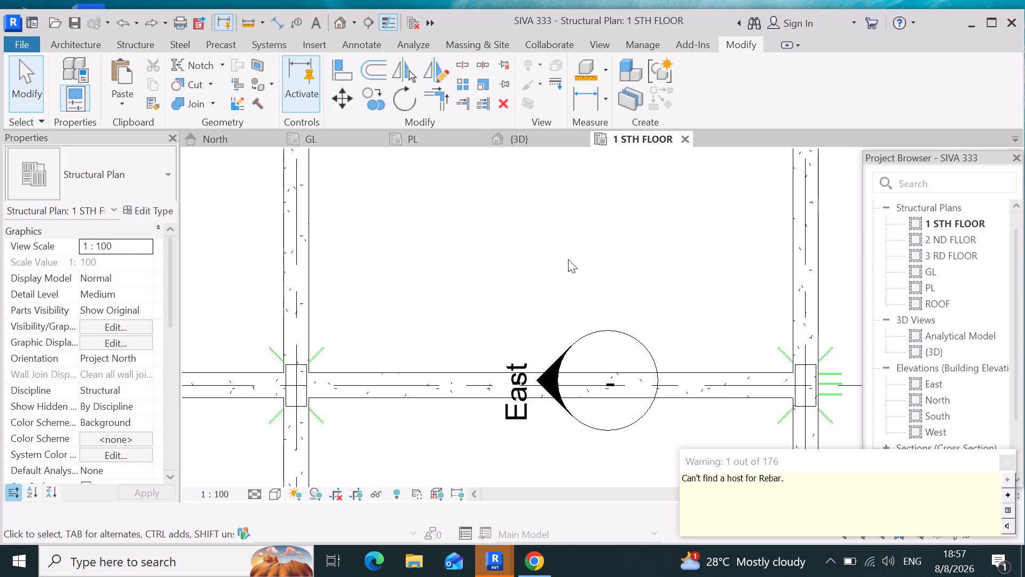
# Examine the column, beam and footing reinforcement across the whole frame in the {3D} view.
pyautogui.scroll(-12, 591, 275)
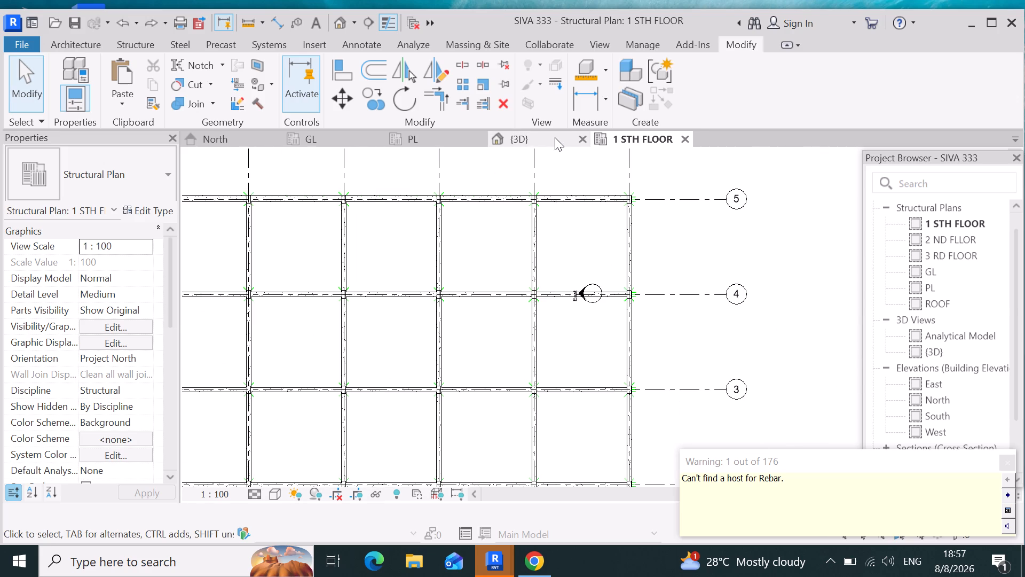
pyautogui.click(554, 137)
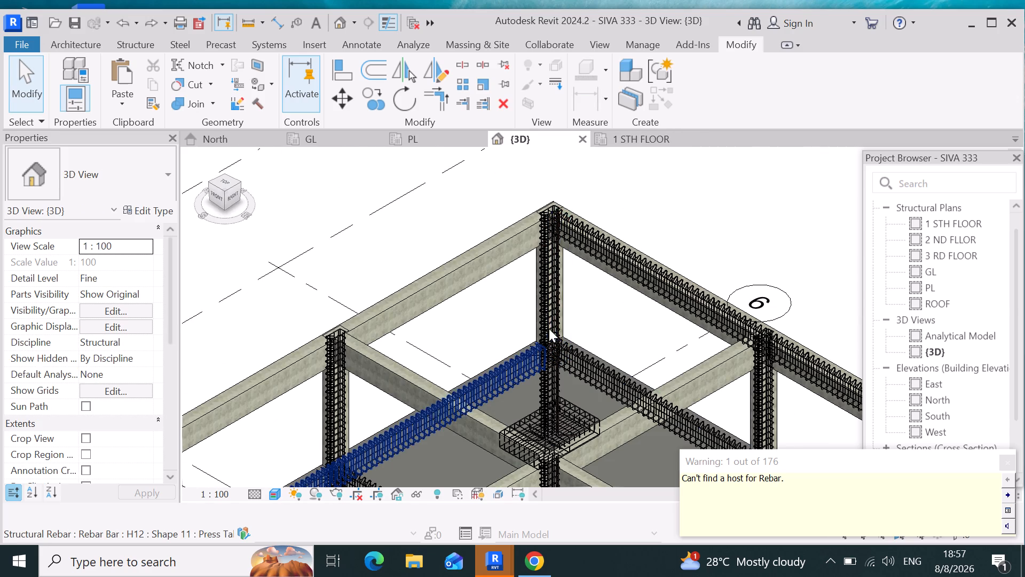
pyautogui.scroll(-7, 547, 309)
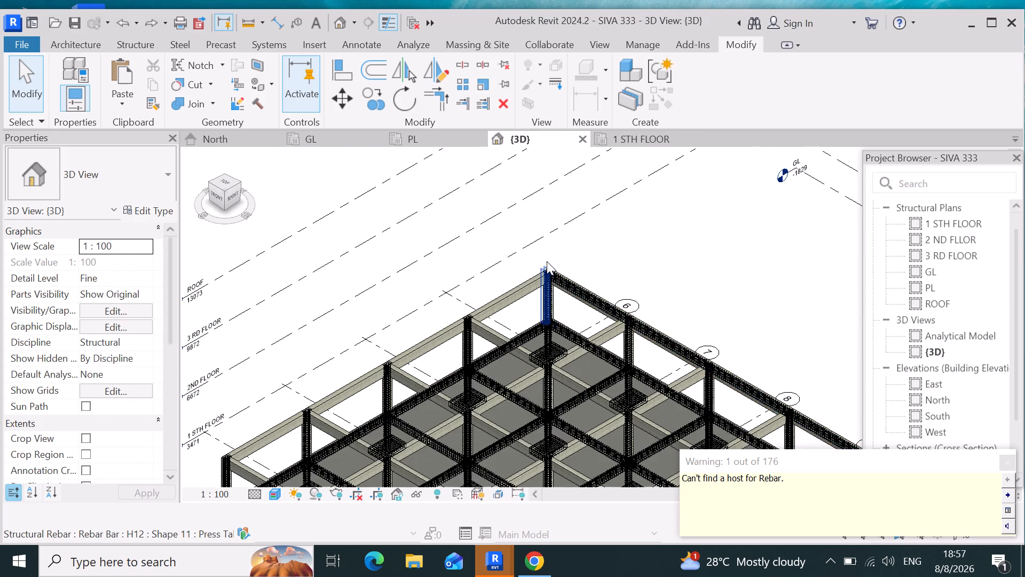
pyautogui.scroll(-5, 547, 261)
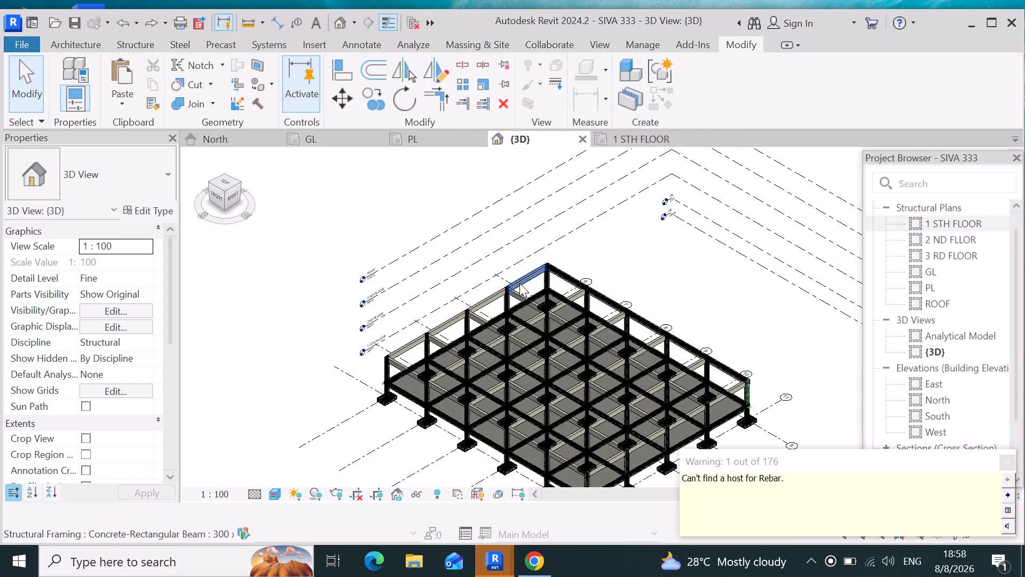
pyautogui.scroll(-3, 519, 280)
pyautogui.scroll(7, 557, 411)
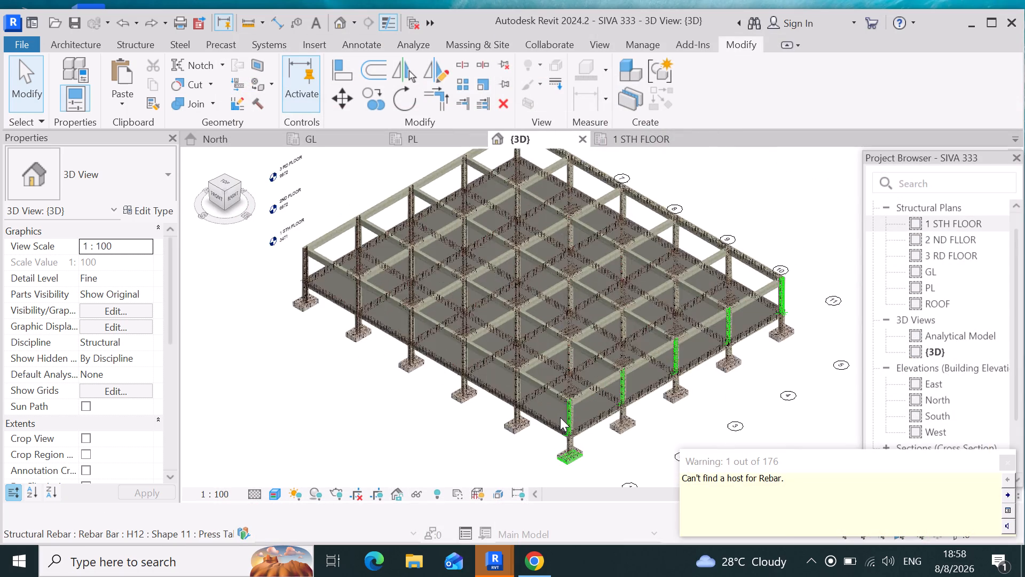
pyautogui.scroll(3, 560, 417)
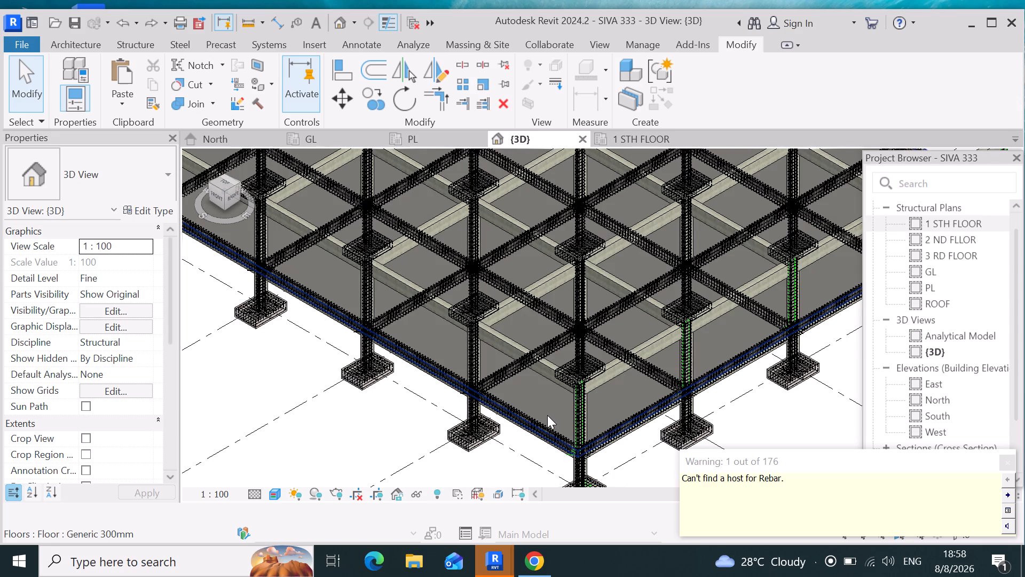
pyautogui.scroll(-4, 546, 414)
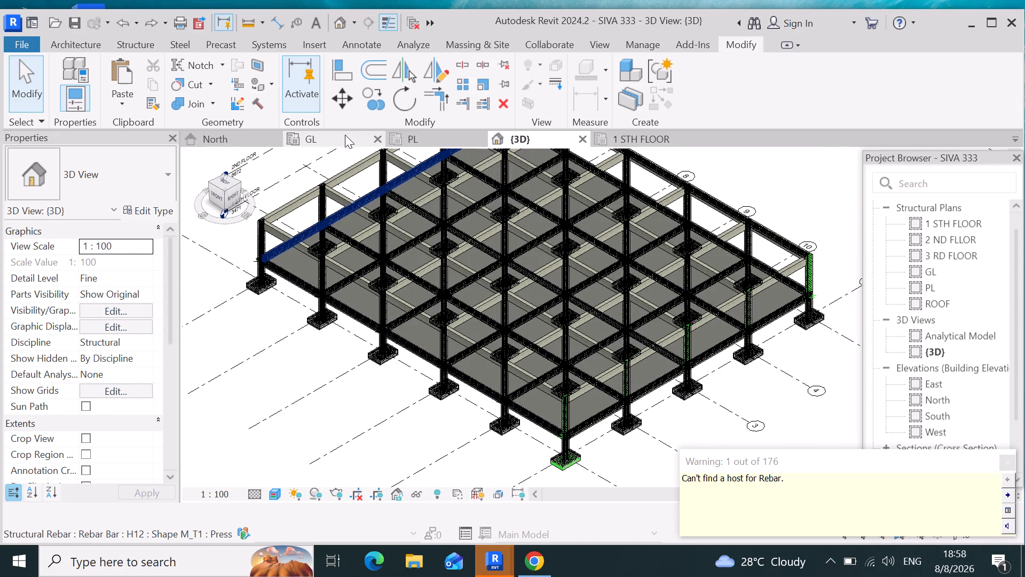
# Examine the column and first-floor beam reinforcement between the PL and 1 STH FLOOR levels in the North elevation.
pyautogui.click(247, 136)
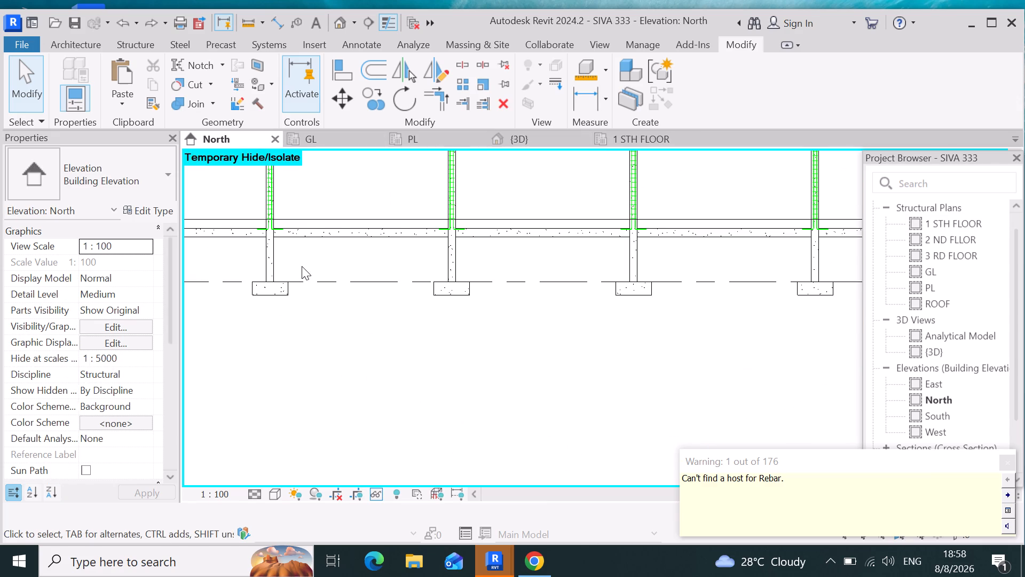
pyautogui.scroll(-5, 318, 292)
pyautogui.scroll(-4, 491, 311)
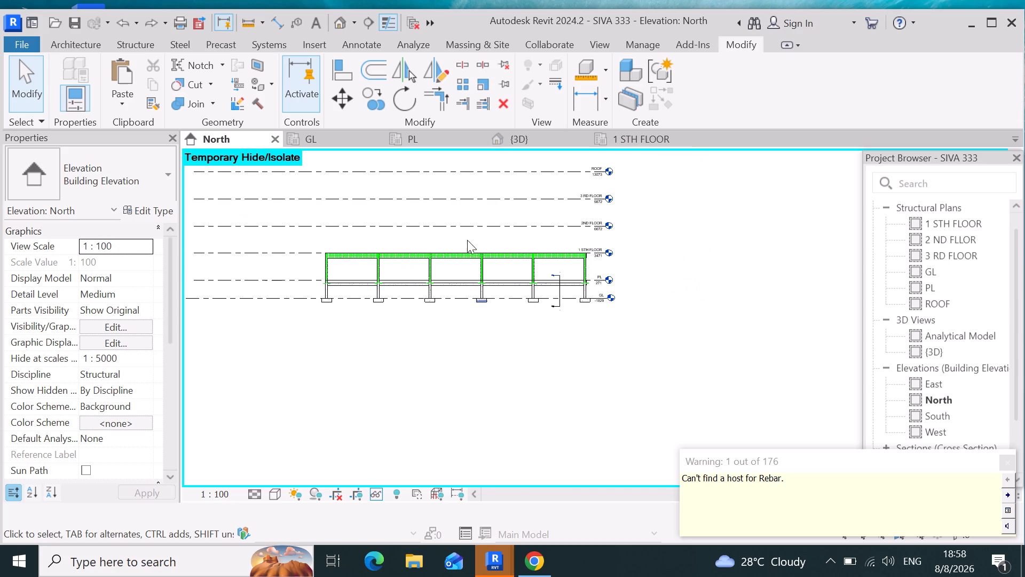
pyautogui.scroll(12, 458, 229)
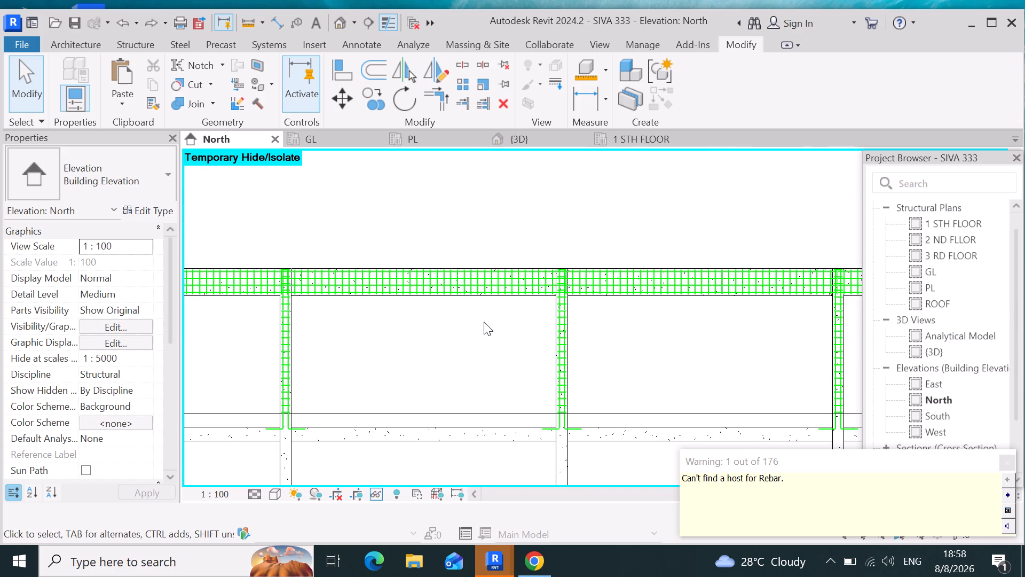
pyautogui.scroll(-5, 478, 309)
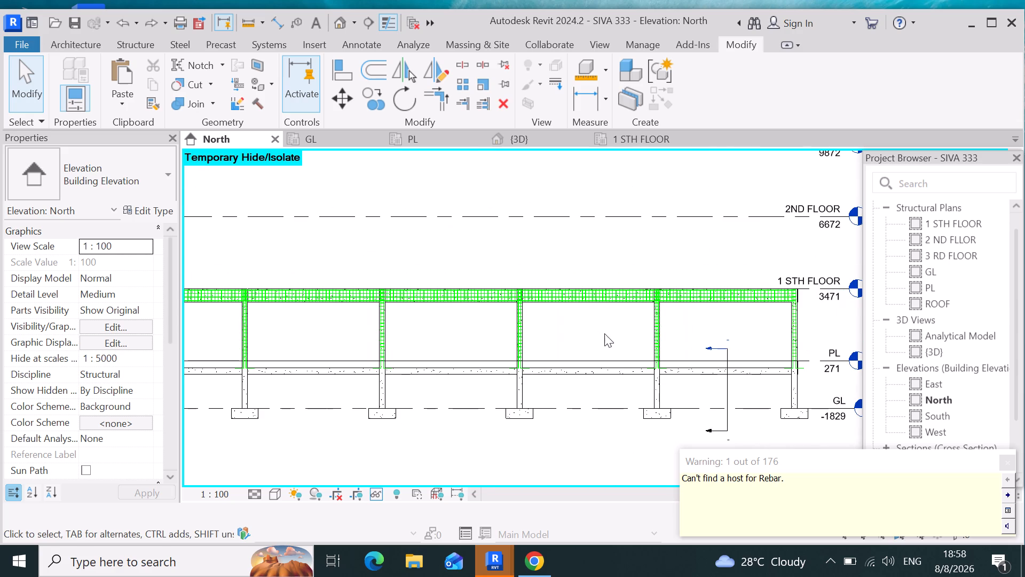
pyautogui.scroll(4, 602, 336)
pyautogui.scroll(-6, 580, 301)
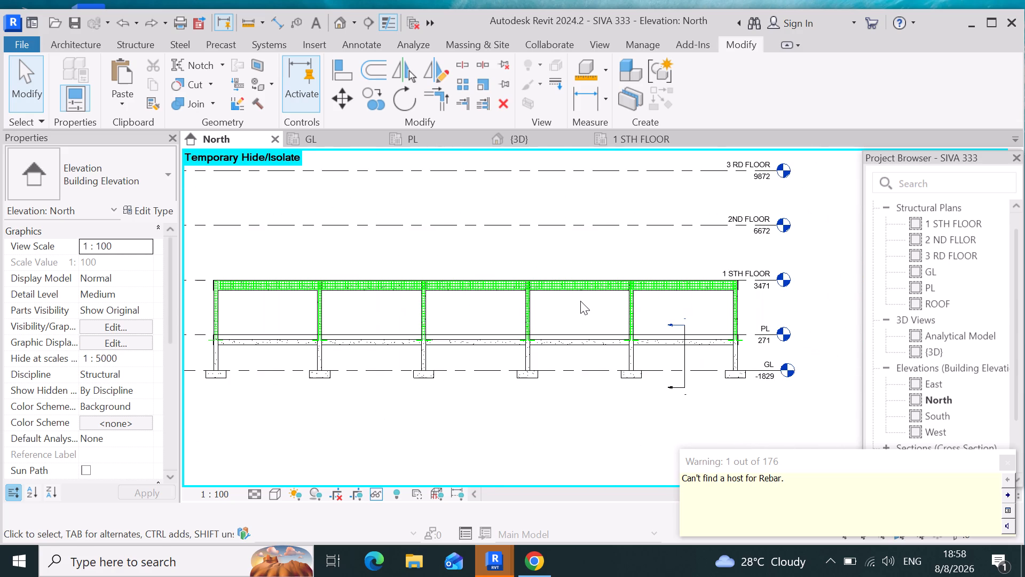
pyautogui.scroll(-4, 580, 301)
pyautogui.scroll(4, 670, 328)
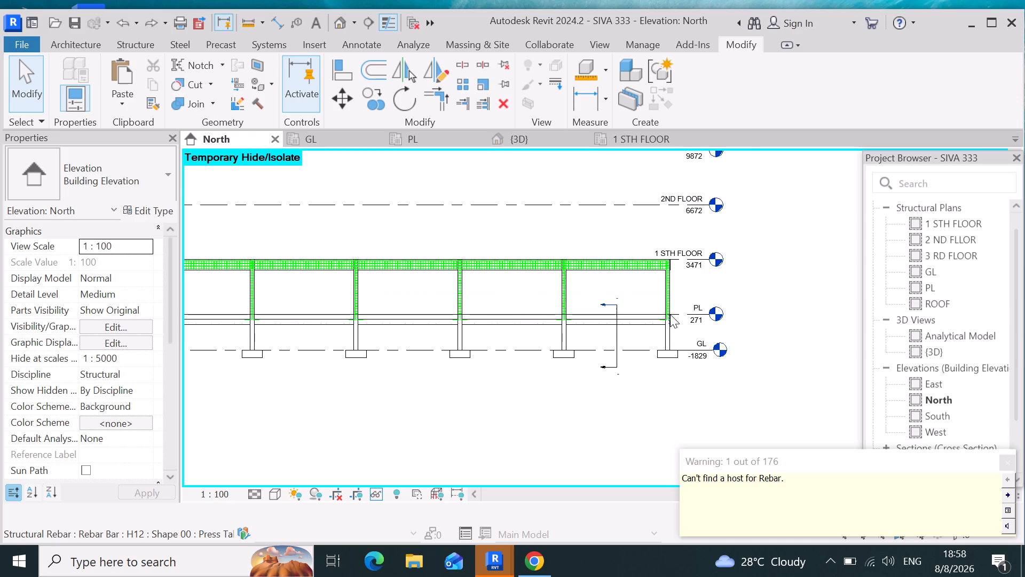
pyautogui.scroll(8, 675, 293)
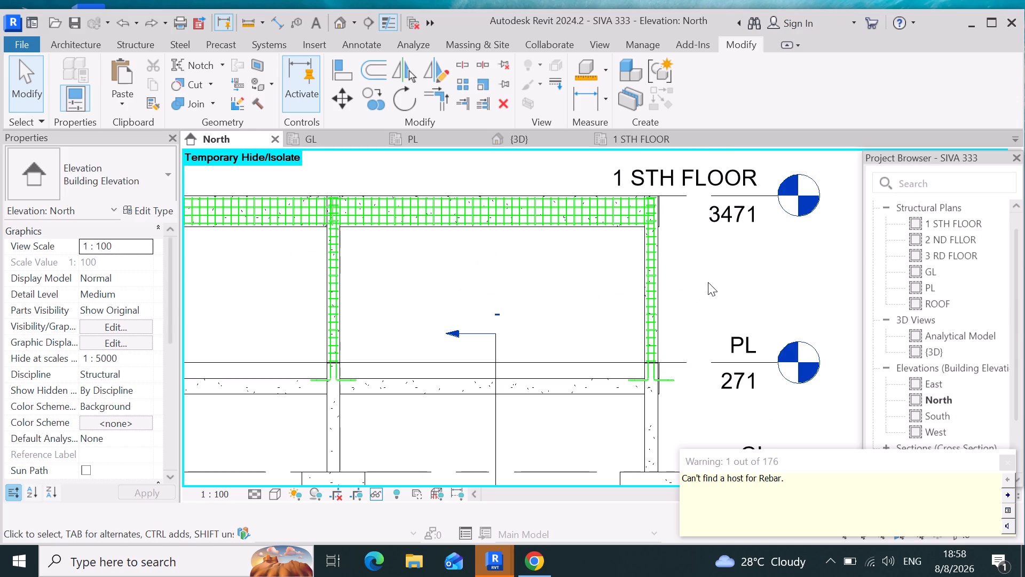
pyautogui.scroll(4, 706, 282)
pyautogui.scroll(-6, 706, 278)
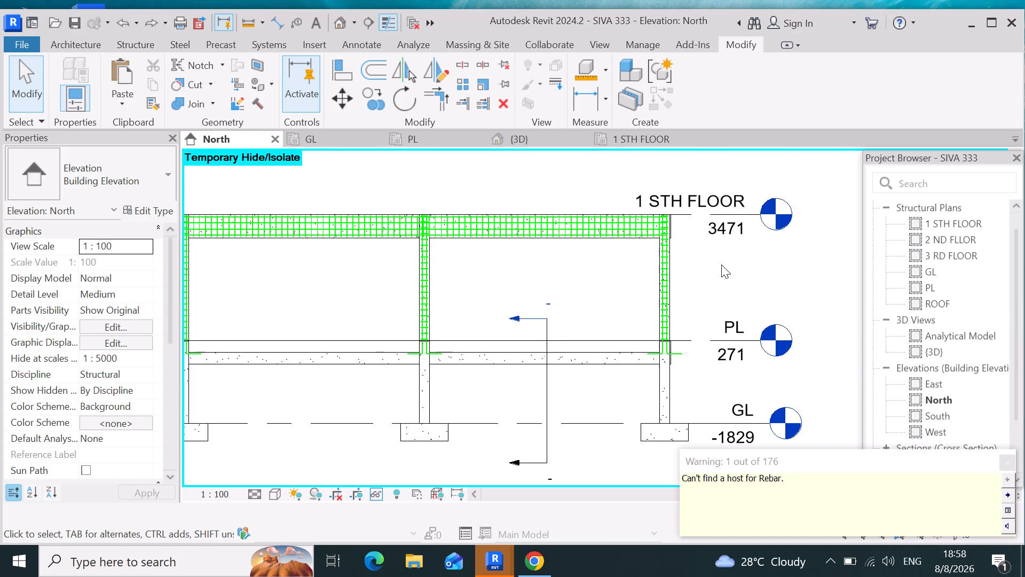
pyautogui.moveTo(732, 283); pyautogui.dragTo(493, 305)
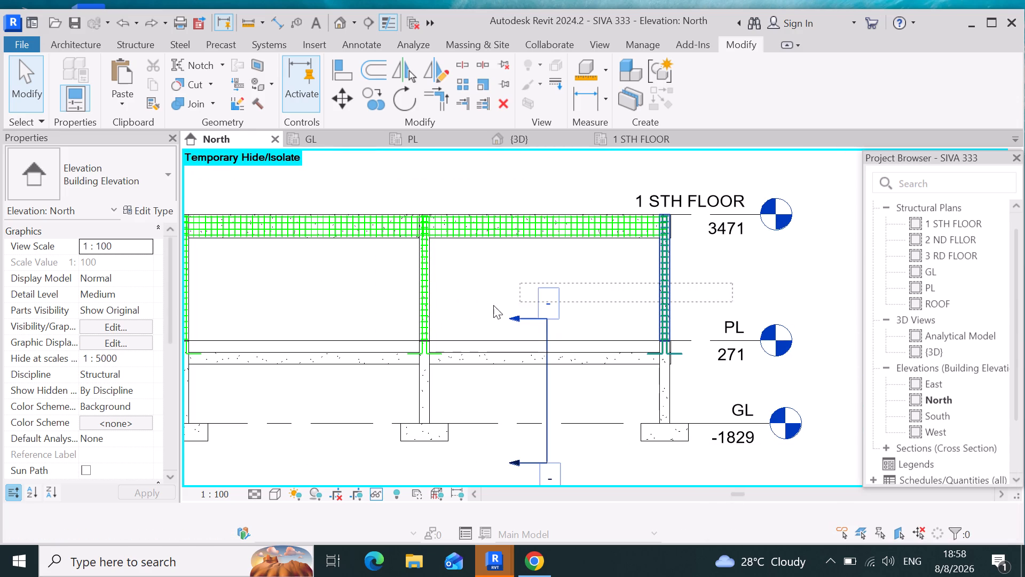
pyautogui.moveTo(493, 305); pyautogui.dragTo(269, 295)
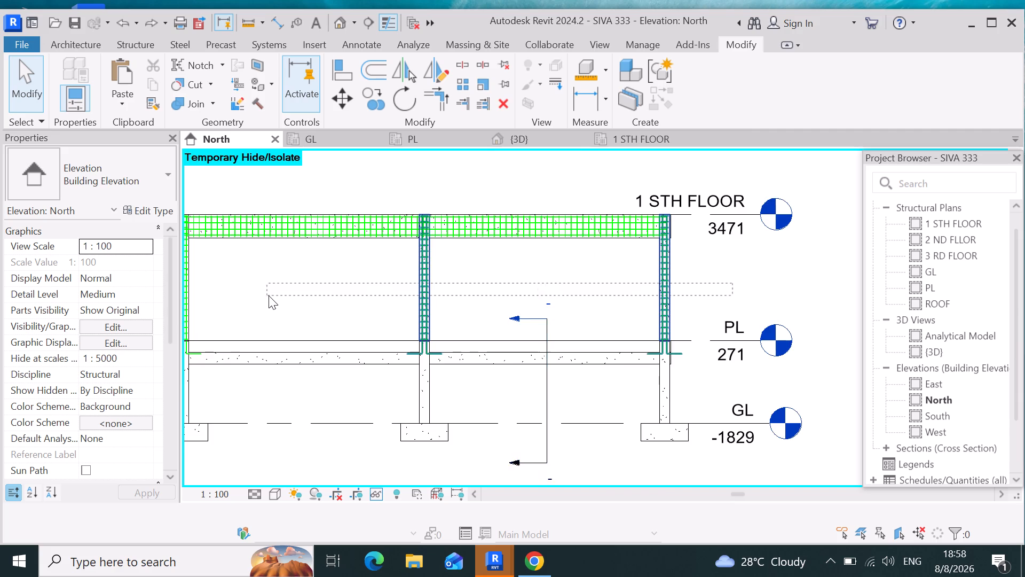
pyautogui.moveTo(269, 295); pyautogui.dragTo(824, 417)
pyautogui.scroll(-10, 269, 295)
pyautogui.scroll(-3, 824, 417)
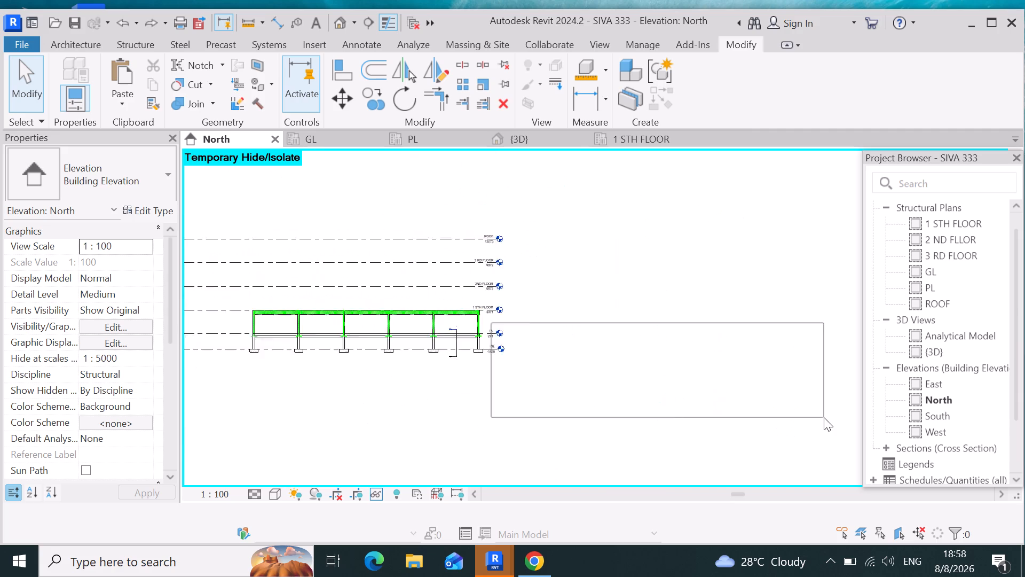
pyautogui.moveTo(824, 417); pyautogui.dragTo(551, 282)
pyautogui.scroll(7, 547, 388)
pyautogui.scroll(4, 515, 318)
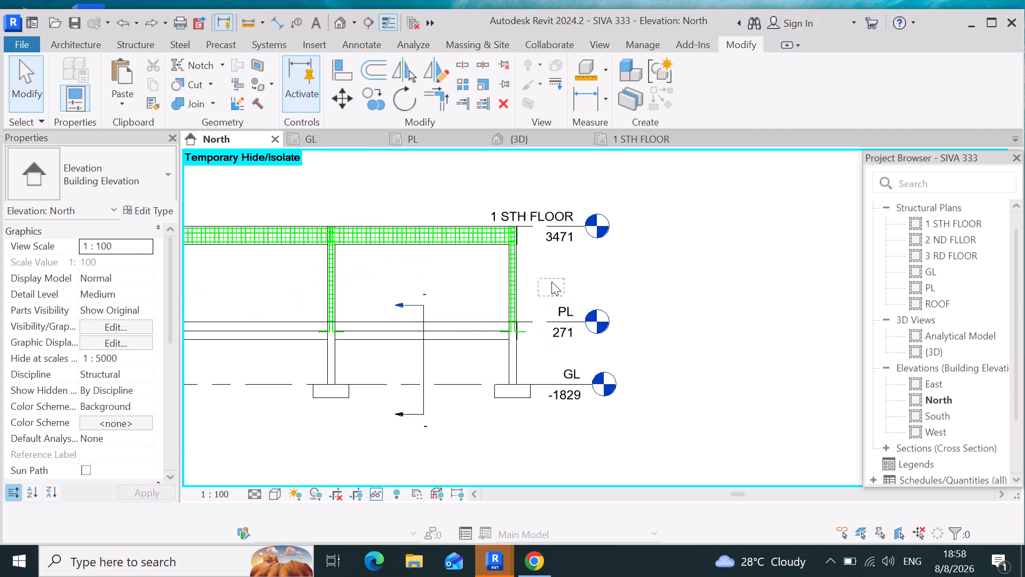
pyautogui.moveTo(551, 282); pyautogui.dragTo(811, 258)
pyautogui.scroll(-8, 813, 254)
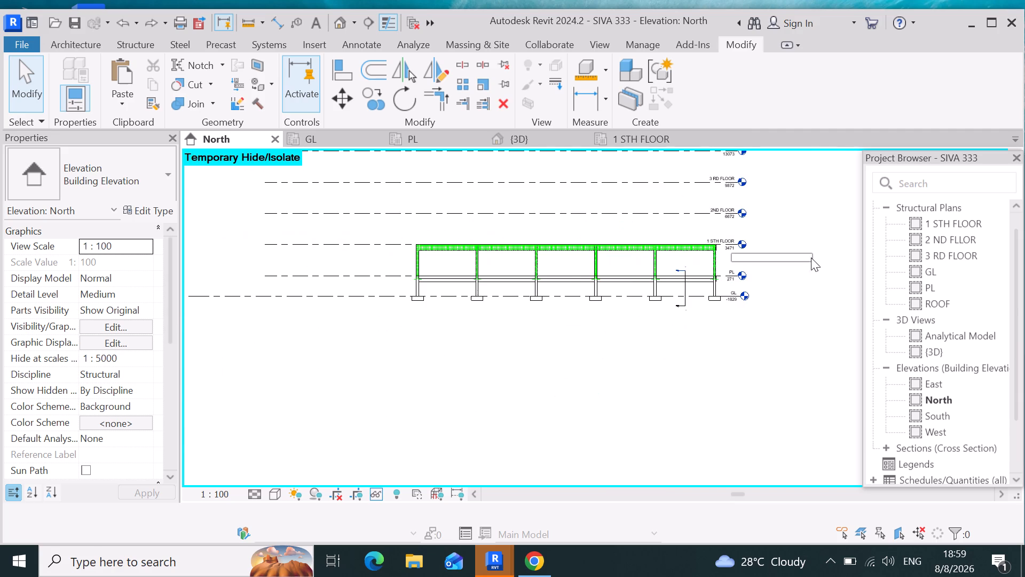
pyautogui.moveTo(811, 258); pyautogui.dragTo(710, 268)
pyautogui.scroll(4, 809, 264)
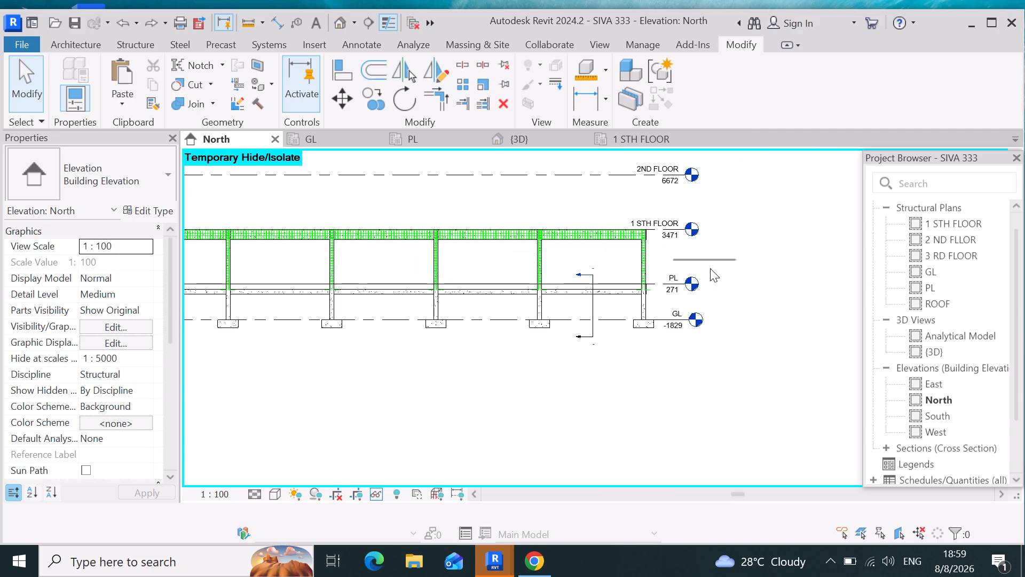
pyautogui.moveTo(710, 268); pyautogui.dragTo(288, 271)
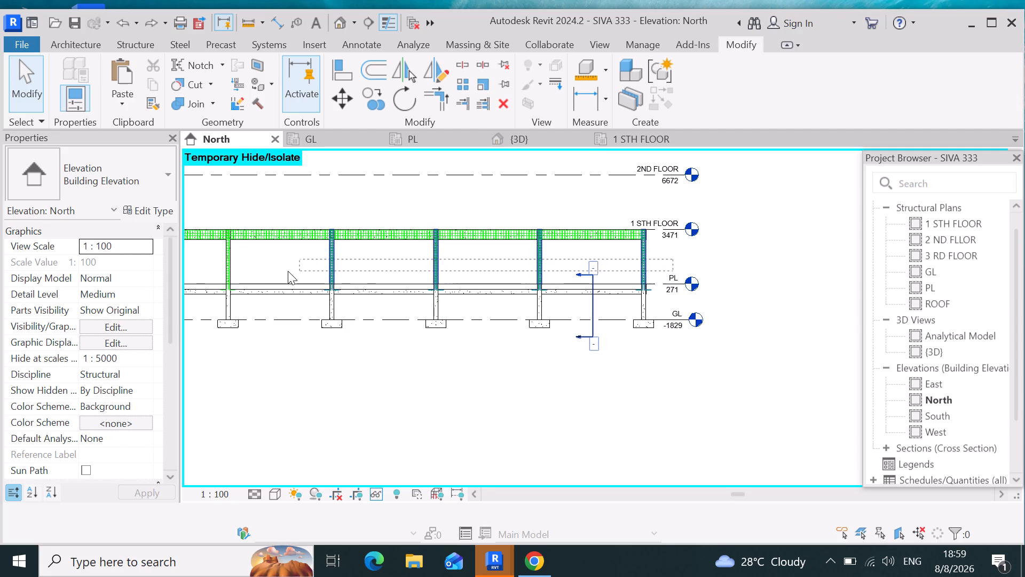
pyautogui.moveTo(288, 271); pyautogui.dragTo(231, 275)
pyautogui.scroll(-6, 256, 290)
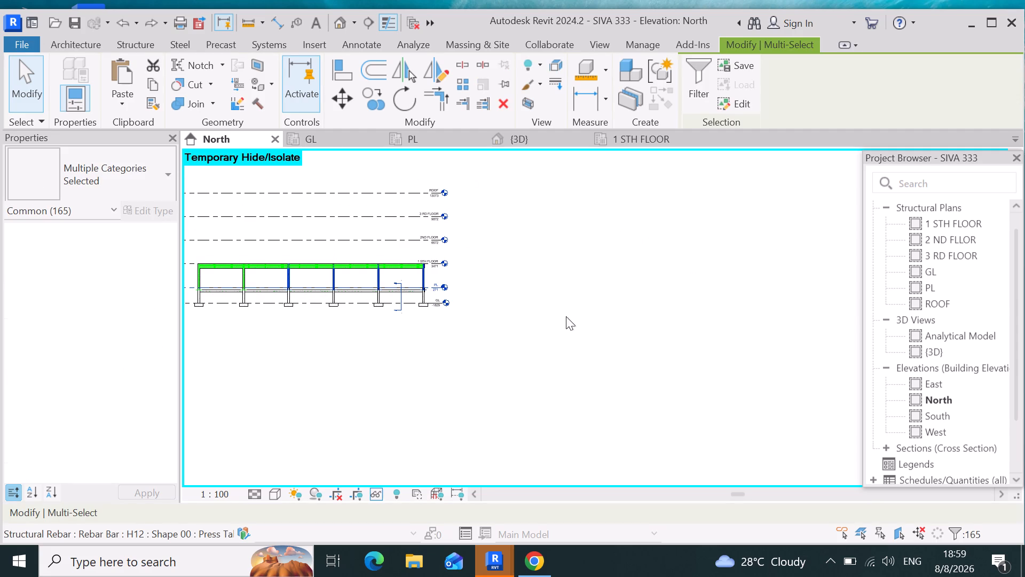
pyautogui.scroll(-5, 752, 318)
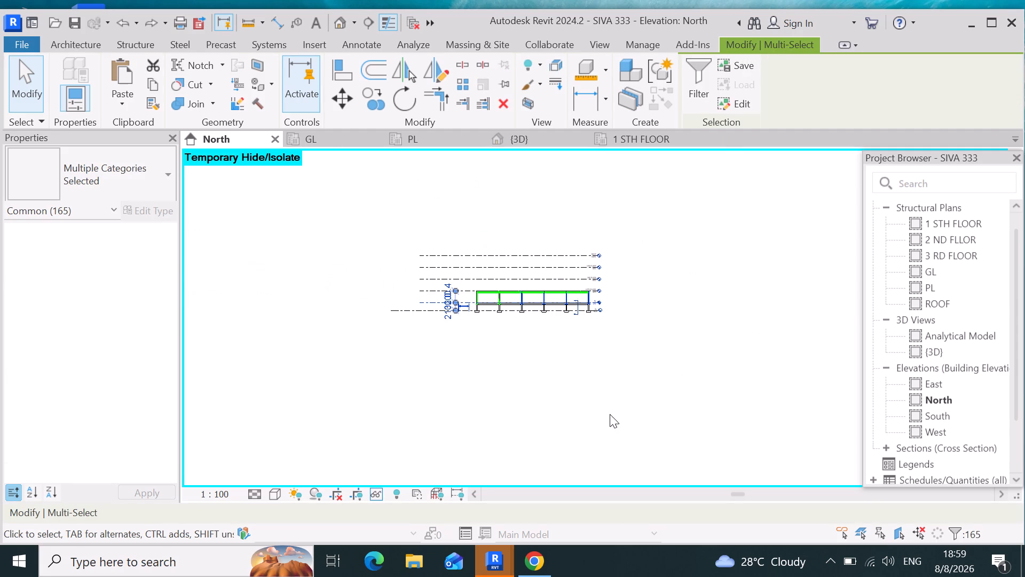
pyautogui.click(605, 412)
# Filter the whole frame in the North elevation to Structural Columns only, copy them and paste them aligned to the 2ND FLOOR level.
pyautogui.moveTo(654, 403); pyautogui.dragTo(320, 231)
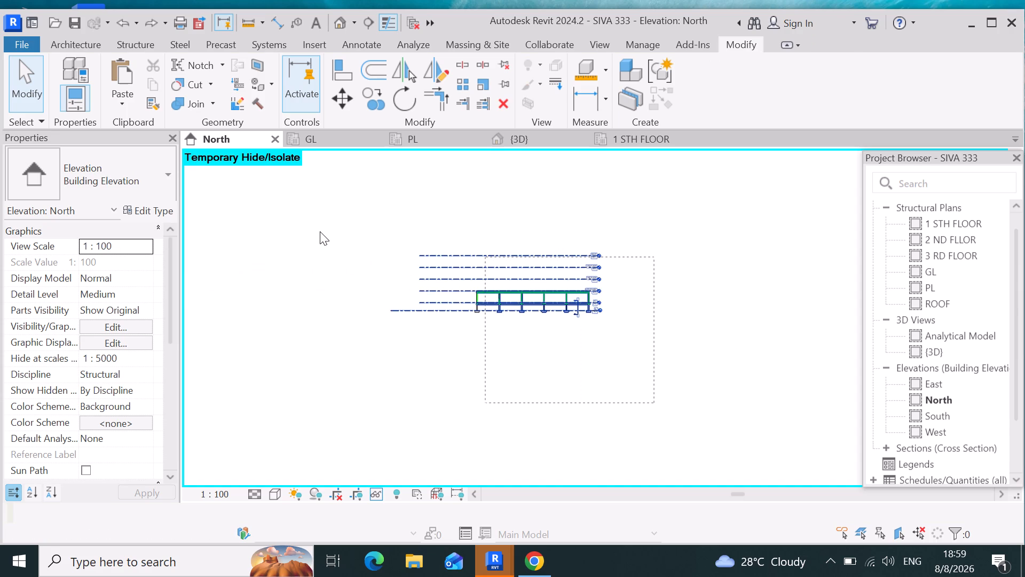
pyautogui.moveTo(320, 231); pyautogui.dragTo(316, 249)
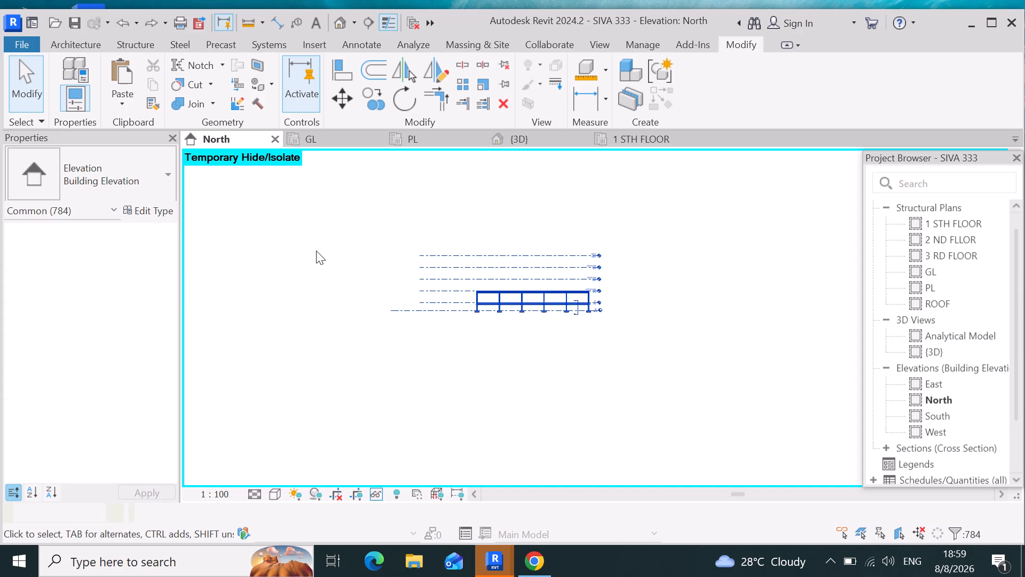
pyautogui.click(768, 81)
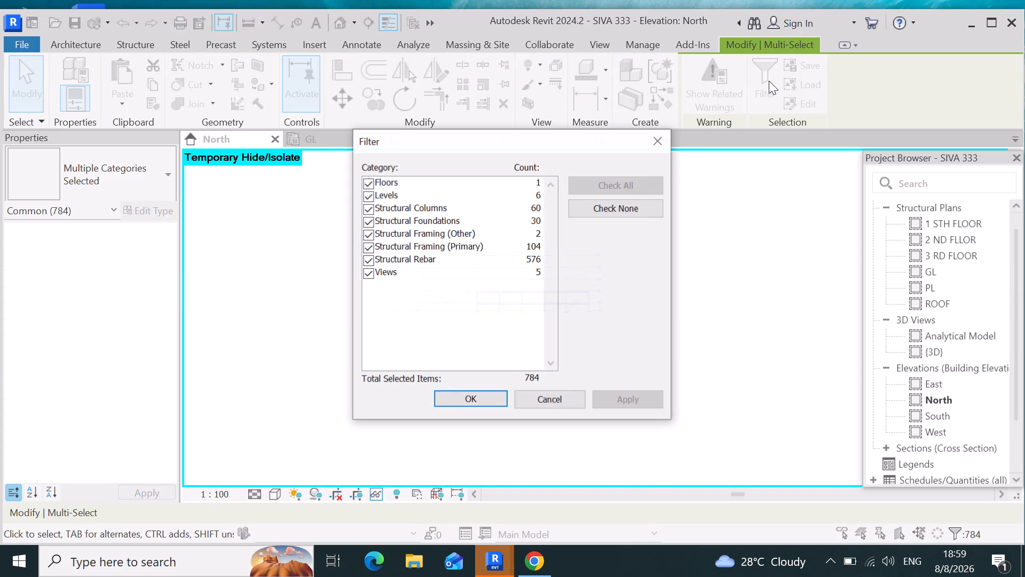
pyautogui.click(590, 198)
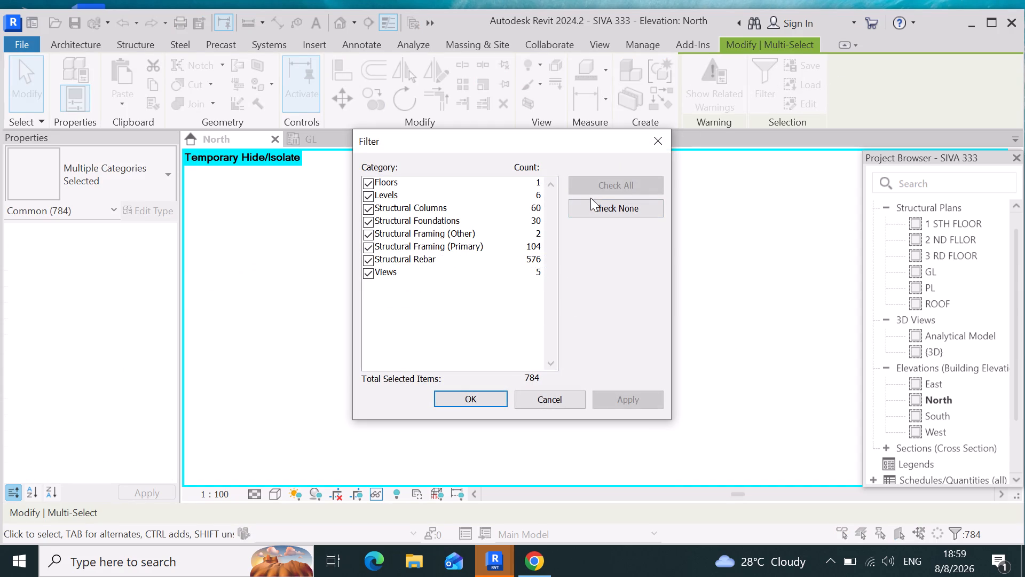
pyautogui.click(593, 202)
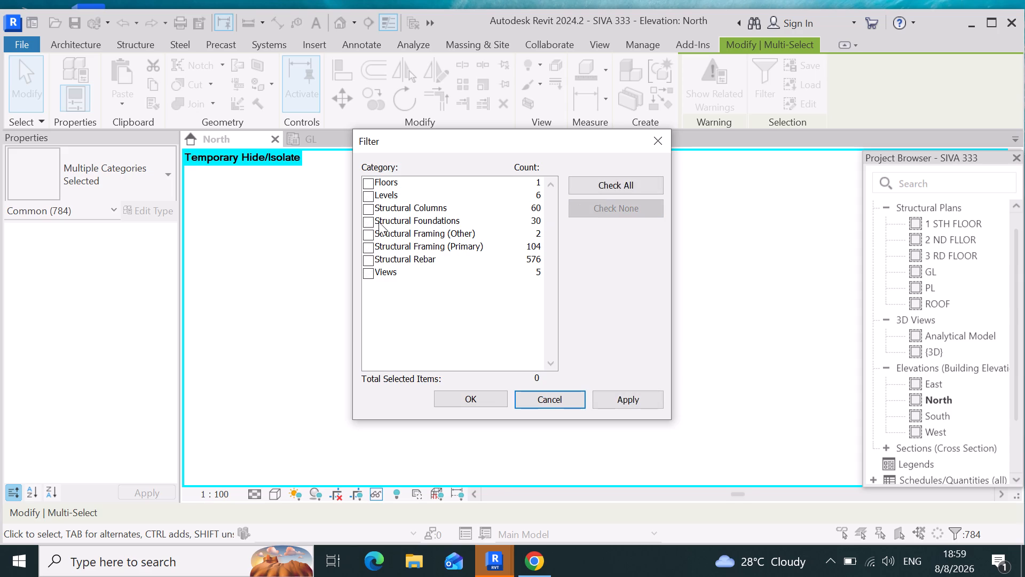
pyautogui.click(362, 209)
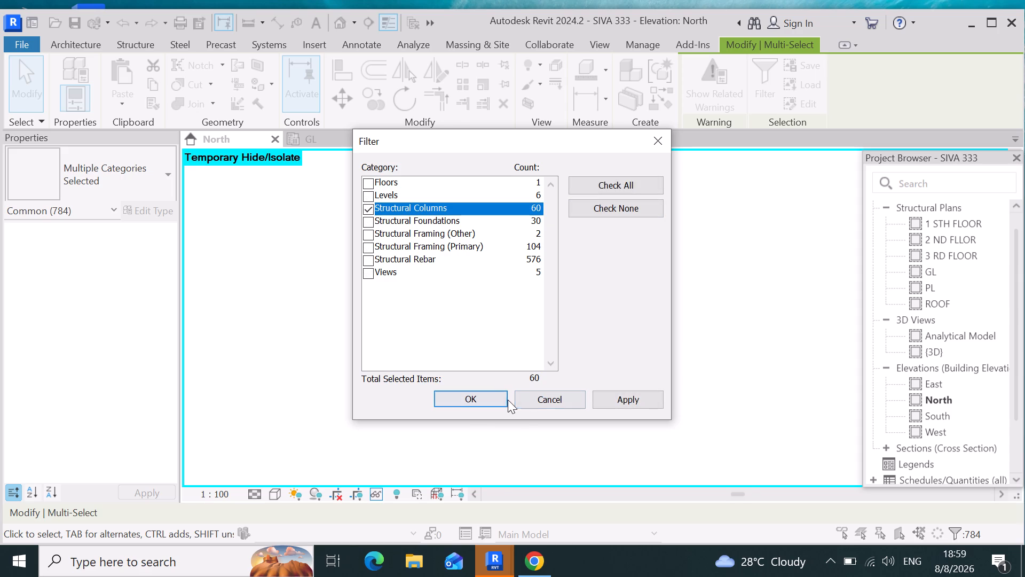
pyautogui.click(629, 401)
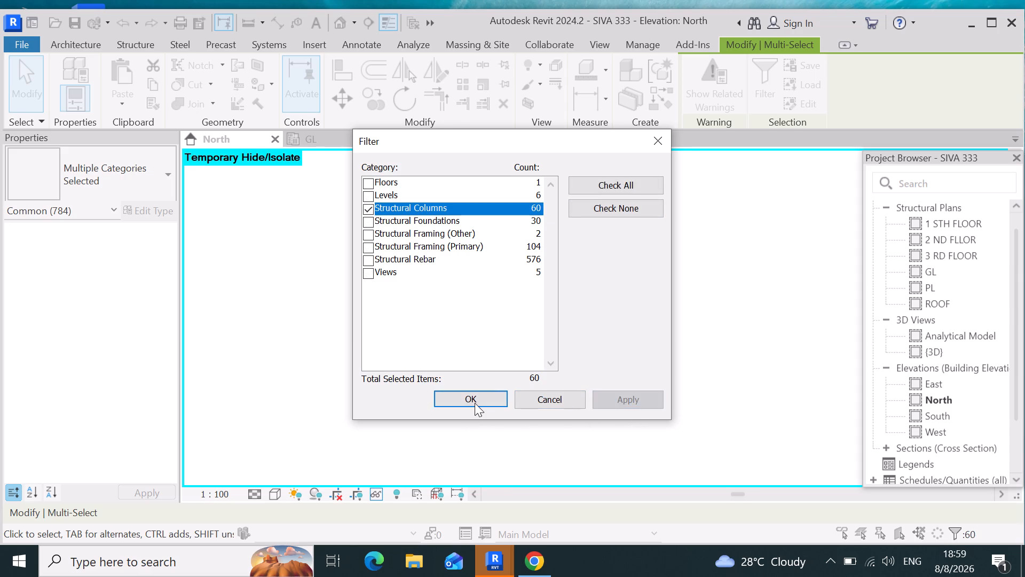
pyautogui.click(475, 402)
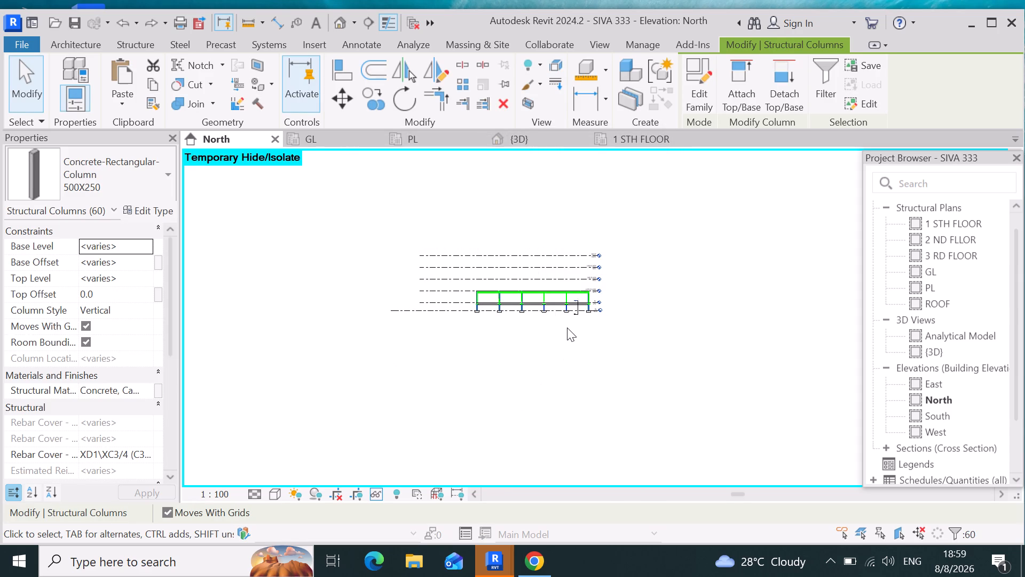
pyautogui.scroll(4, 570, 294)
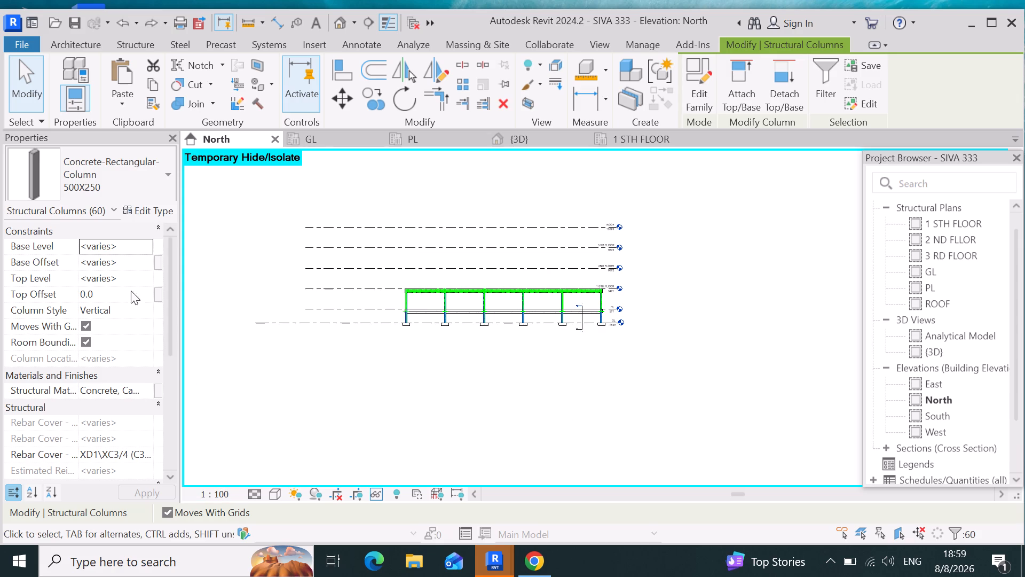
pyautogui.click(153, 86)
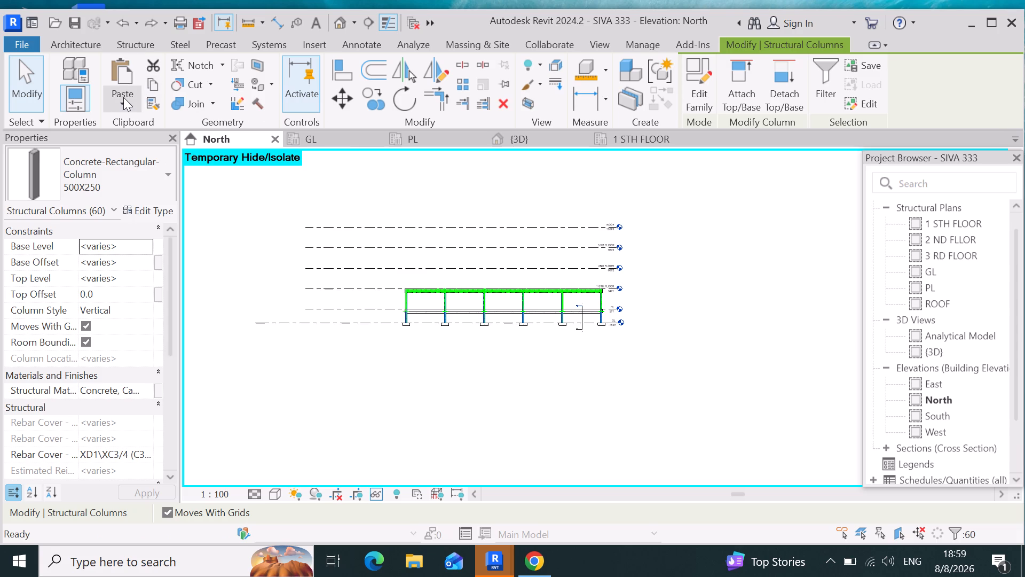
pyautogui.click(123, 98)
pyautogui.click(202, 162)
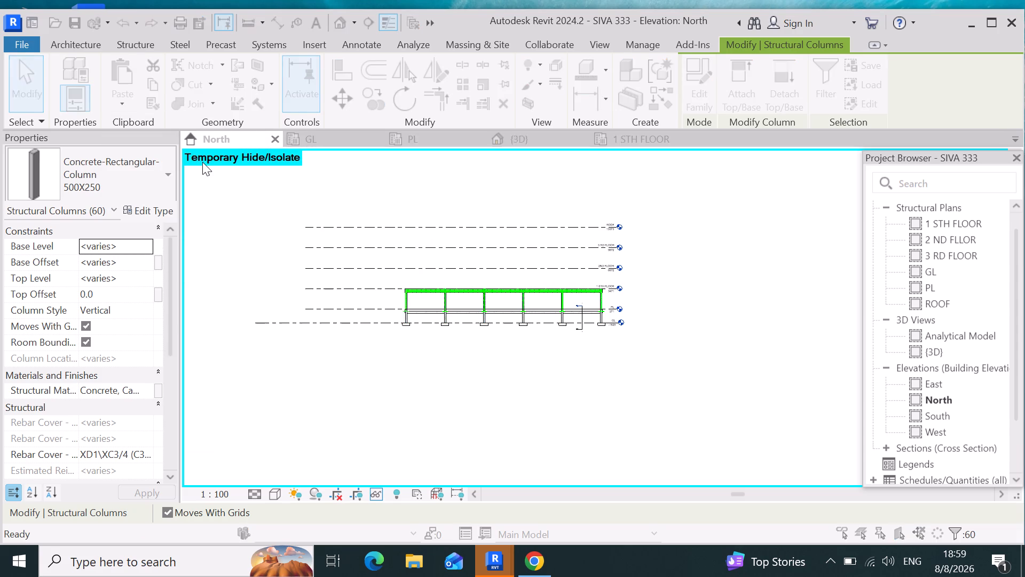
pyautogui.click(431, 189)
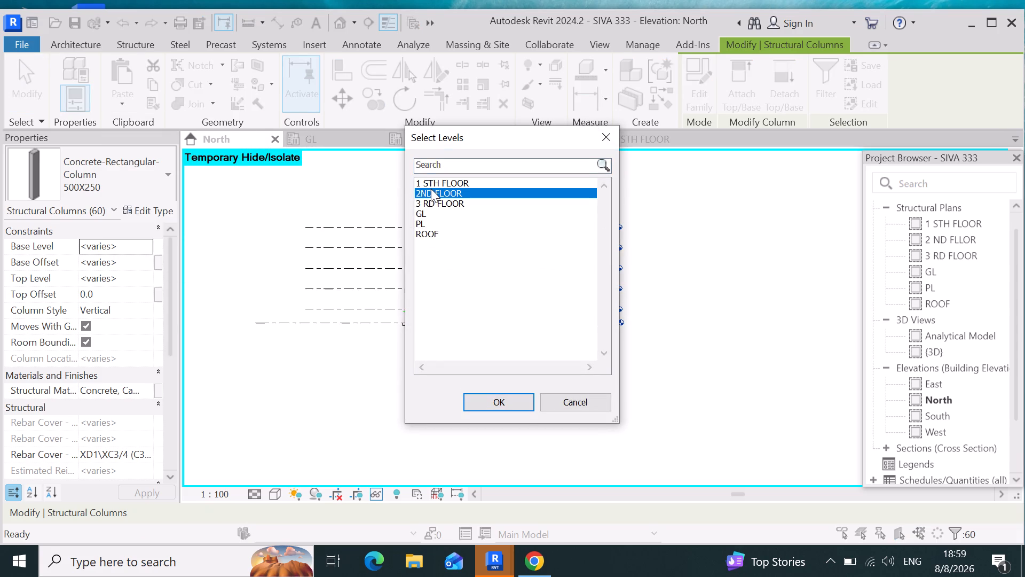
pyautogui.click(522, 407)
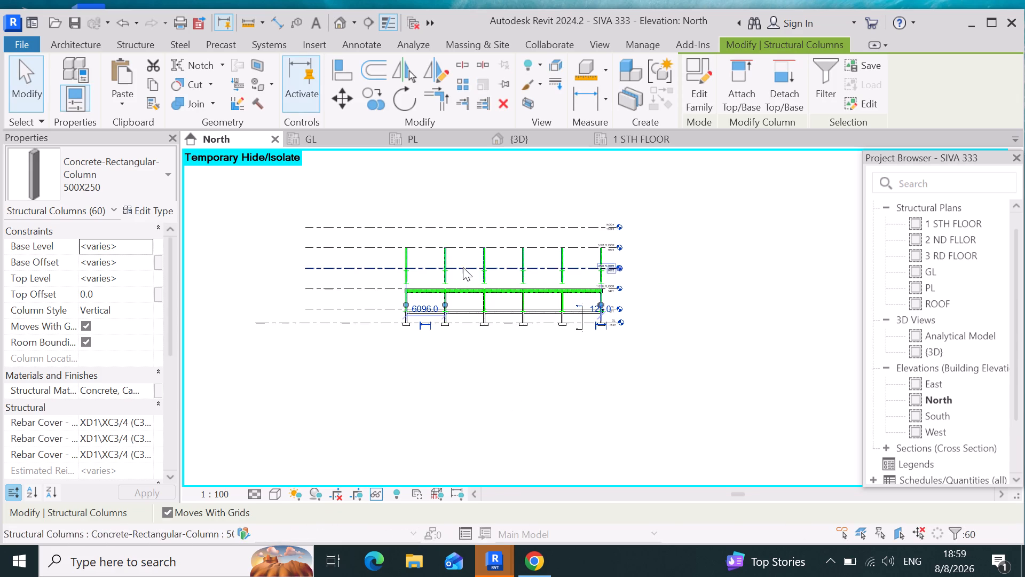
# Examine the pasted columns and their reinforcement against the upper floor levels and the first-floor beams in the North elevation.
pyautogui.scroll(7, 462, 266)
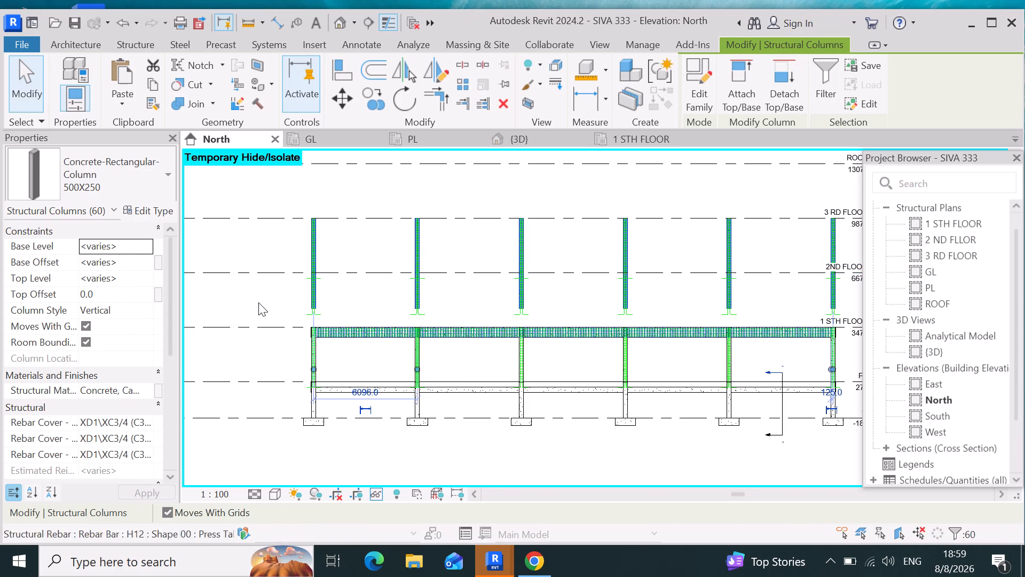
pyautogui.scroll(4, 235, 272)
pyautogui.scroll(3, 279, 307)
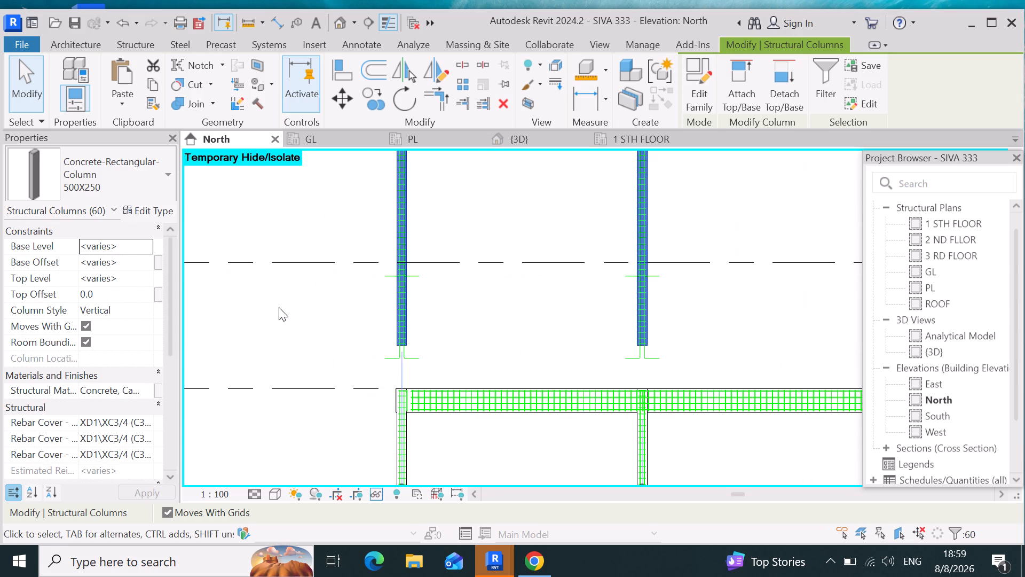
pyautogui.scroll(-3, 332, 362)
pyautogui.scroll(2, 395, 212)
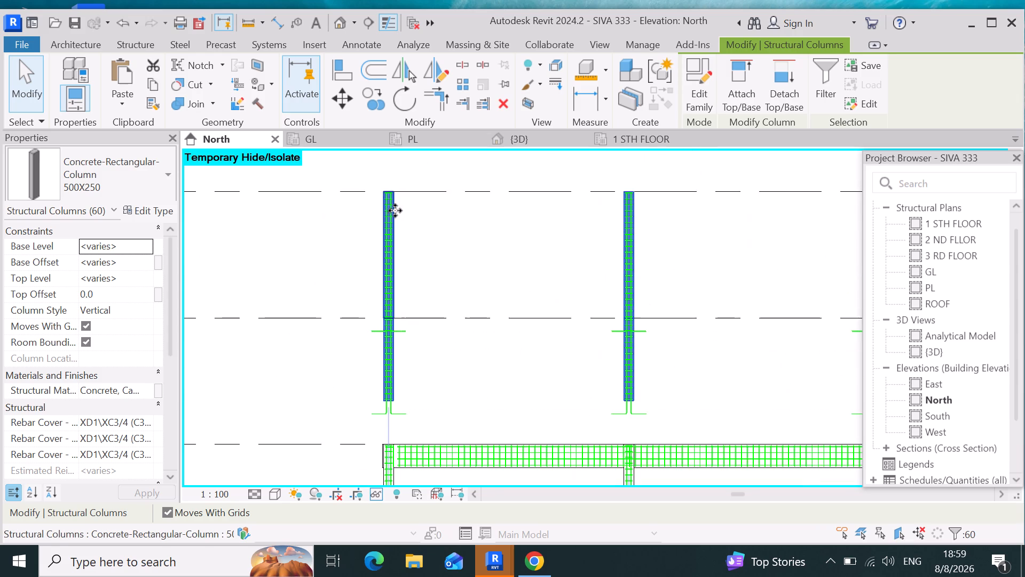
pyautogui.scroll(4, 393, 205)
pyautogui.click(439, 333)
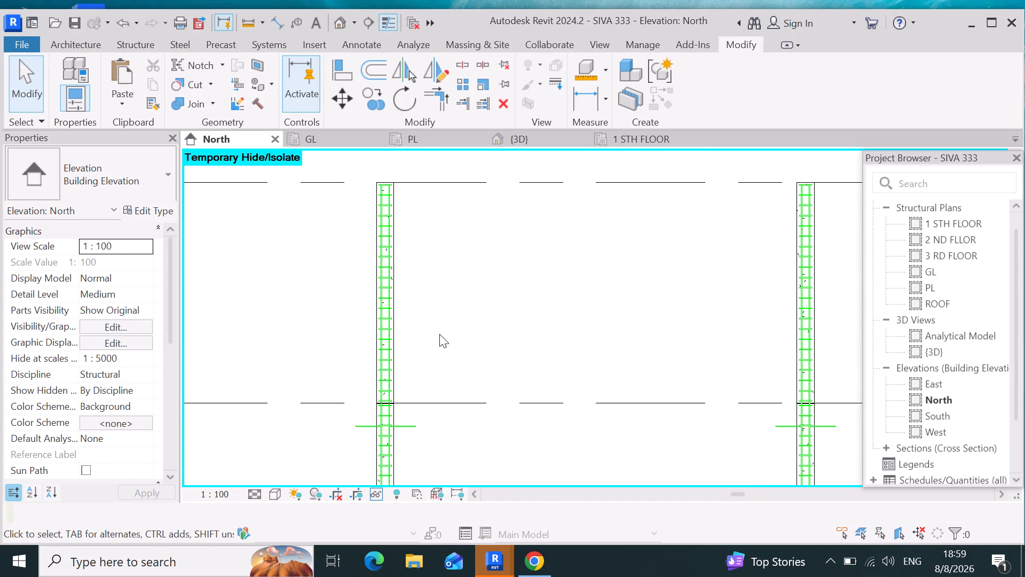
pyautogui.scroll(-8, 468, 340)
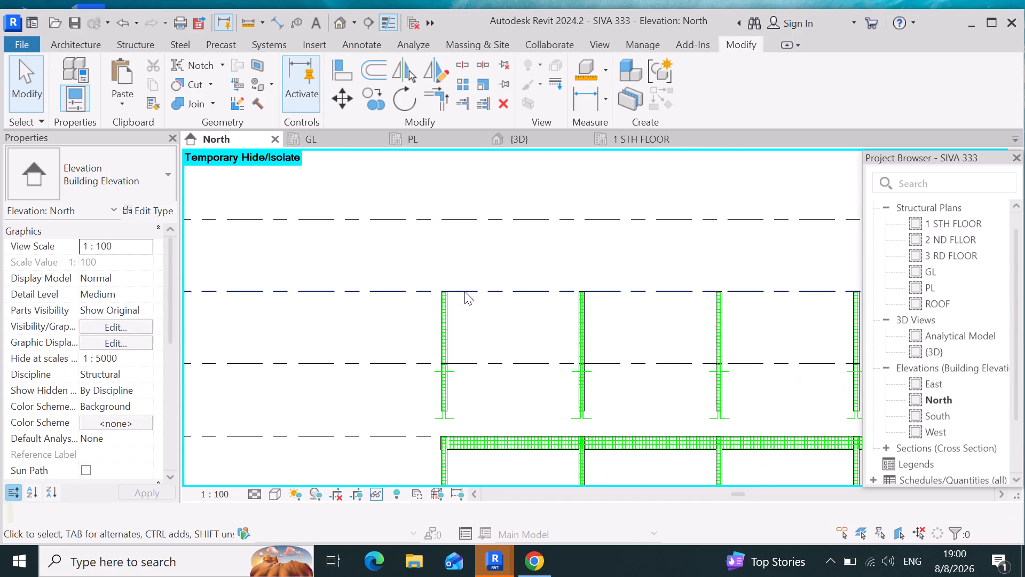
pyautogui.scroll(9, 459, 283)
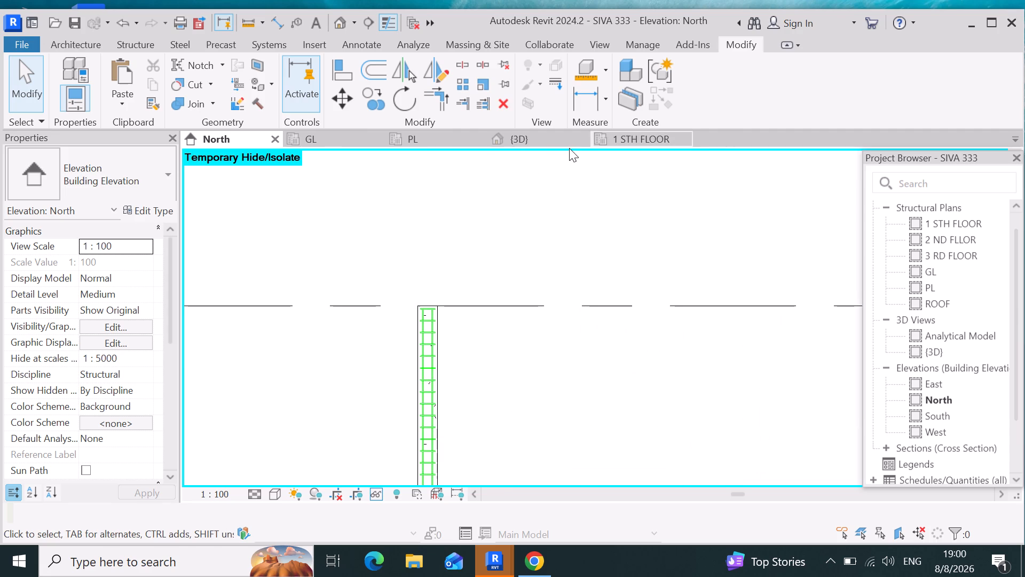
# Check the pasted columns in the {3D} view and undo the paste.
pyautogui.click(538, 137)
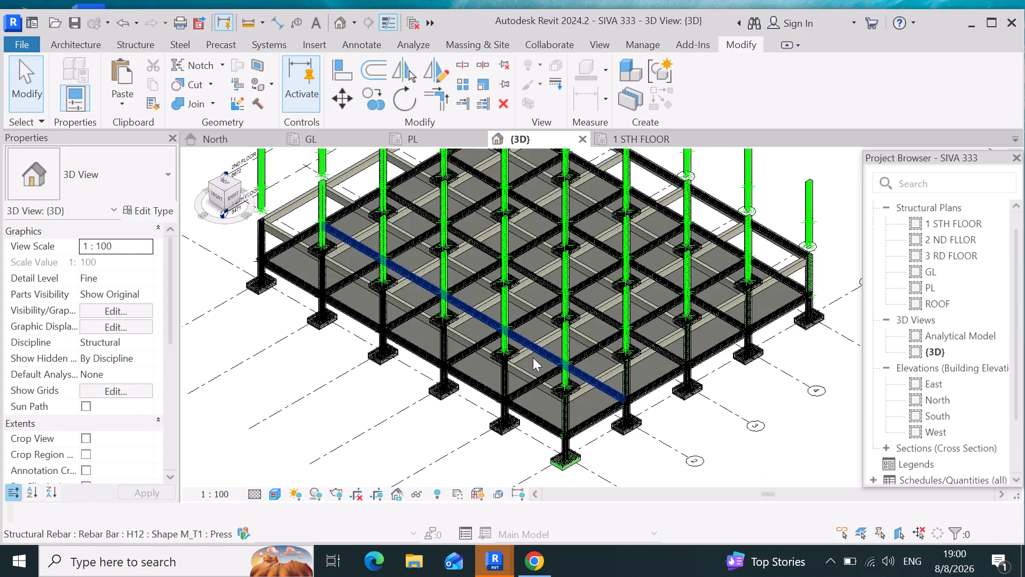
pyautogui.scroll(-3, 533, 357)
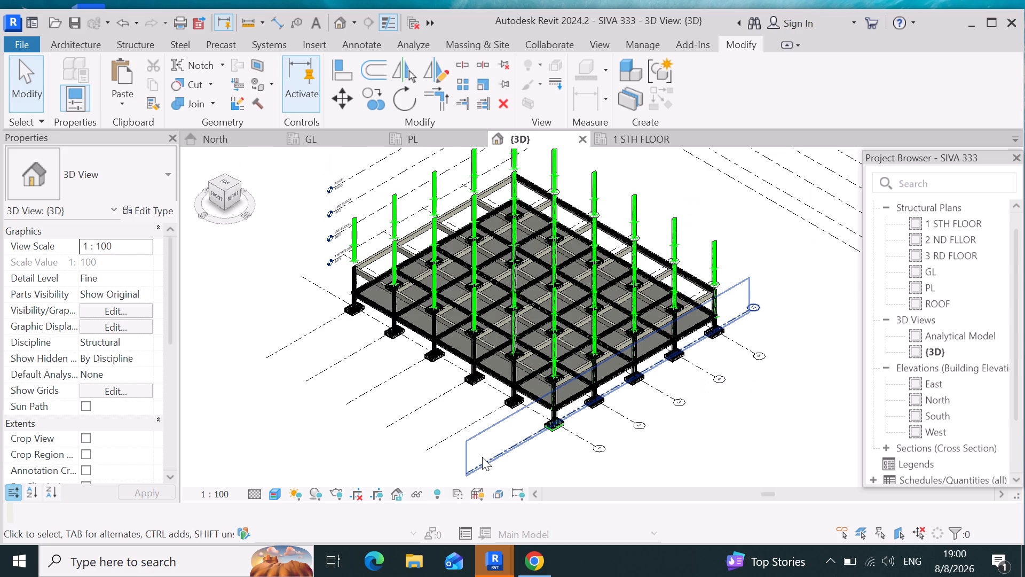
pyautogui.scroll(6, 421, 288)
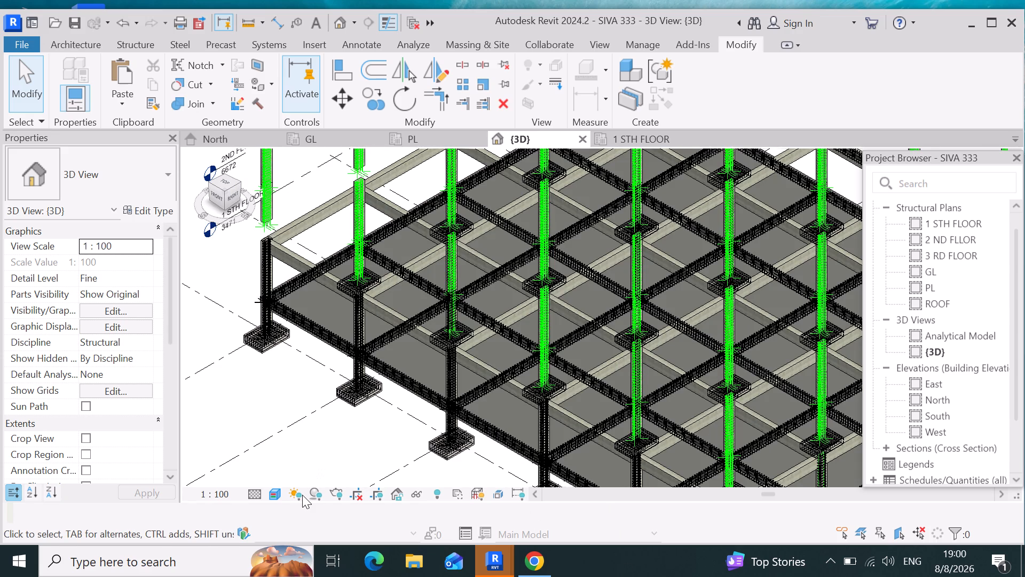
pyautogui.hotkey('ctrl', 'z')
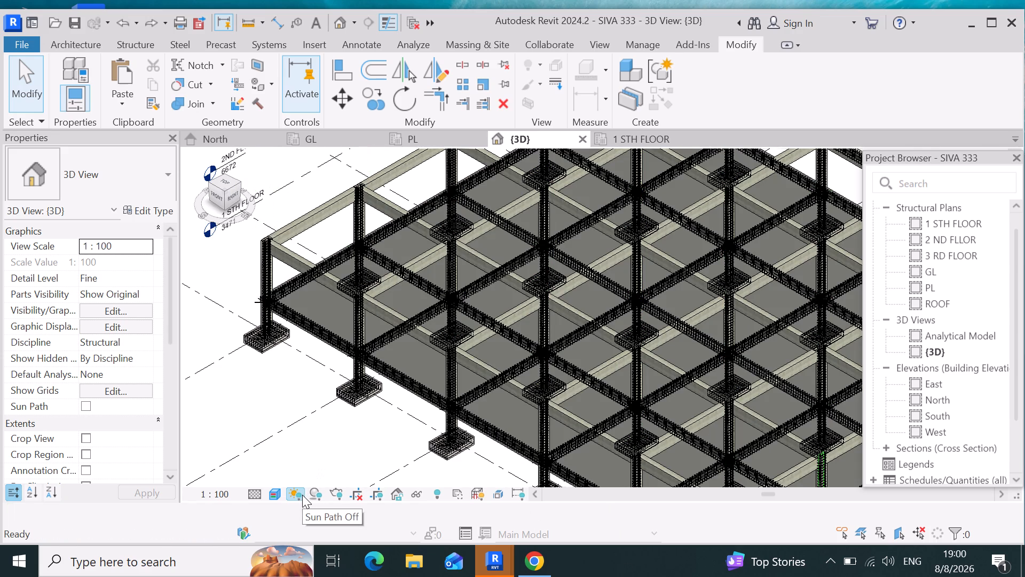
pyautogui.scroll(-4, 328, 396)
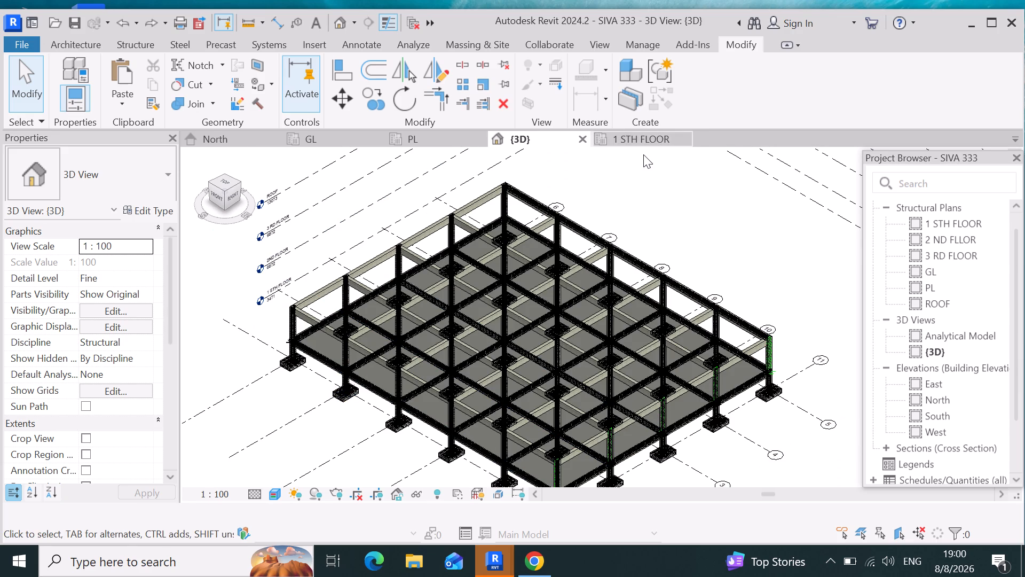
# Create a Generic 300mm structural floor on the 1 STH FLOOR level with a rectangular boundary from the outer corner at grids 6/5 to 11/1.
pyautogui.click(644, 143)
pyautogui.scroll(-5, 616, 340)
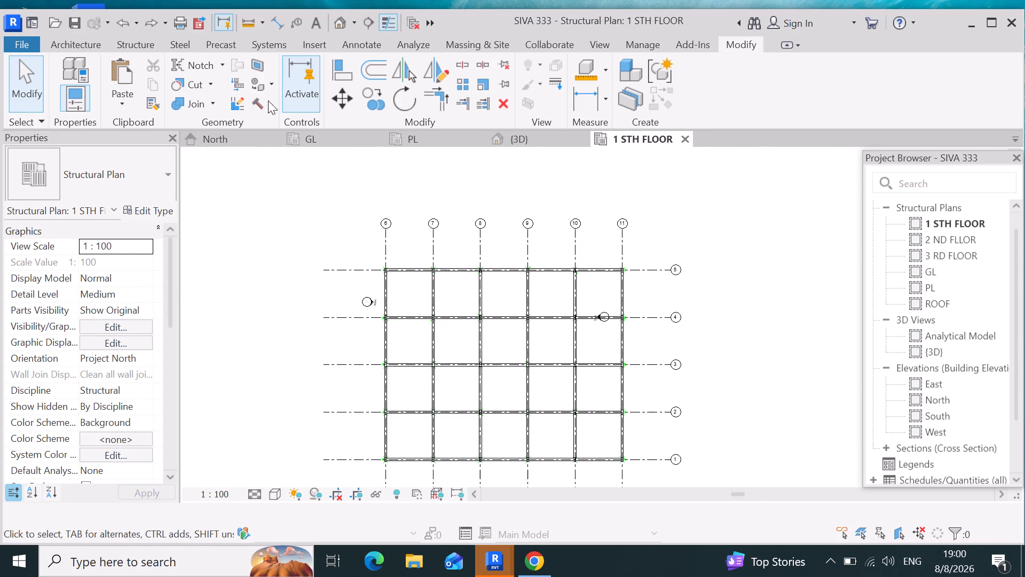
pyautogui.click(127, 39)
pyautogui.click(90, 48)
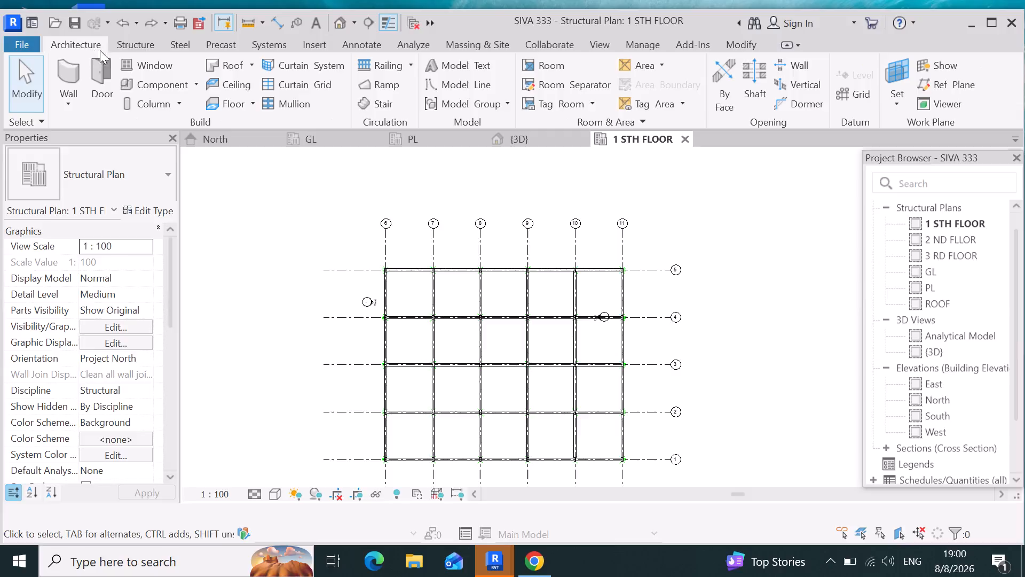
pyautogui.click(249, 102)
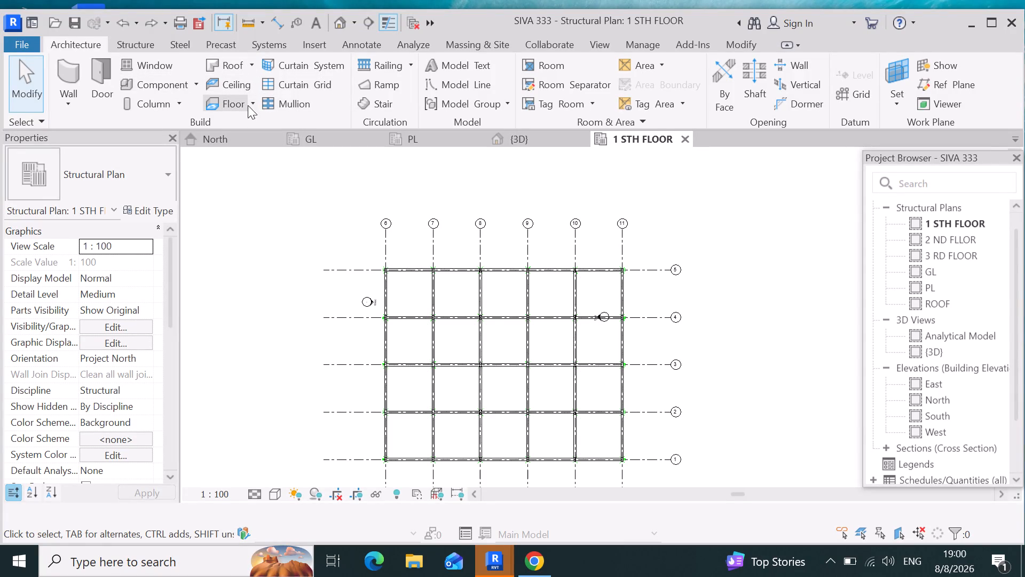
pyautogui.click(254, 101)
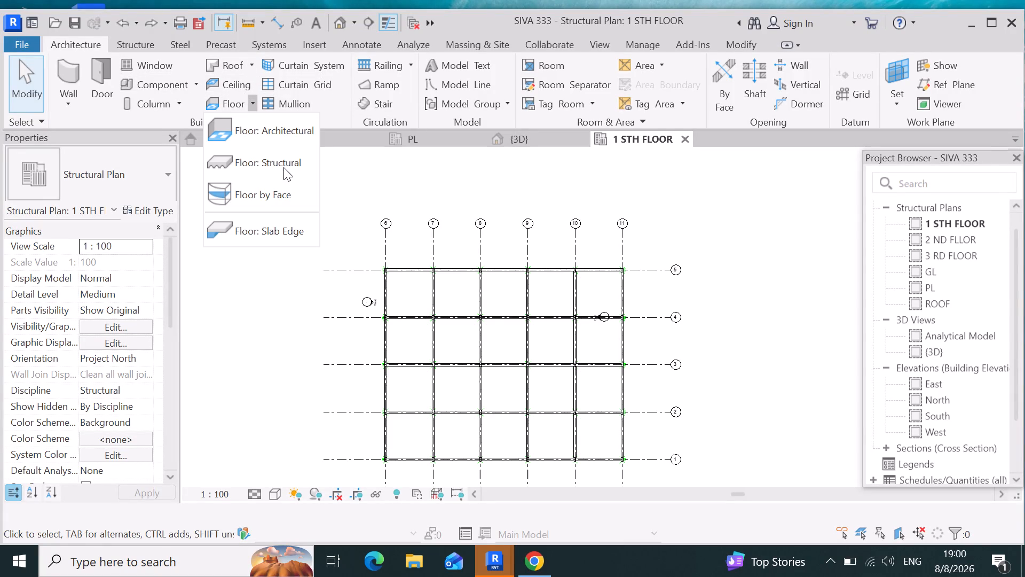
pyautogui.click(280, 160)
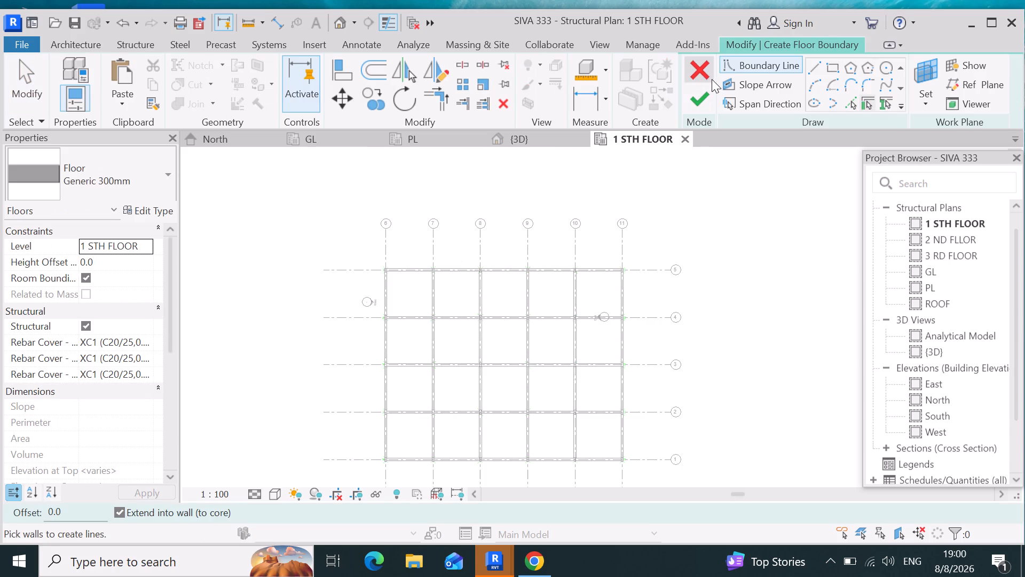
pyautogui.click(825, 67)
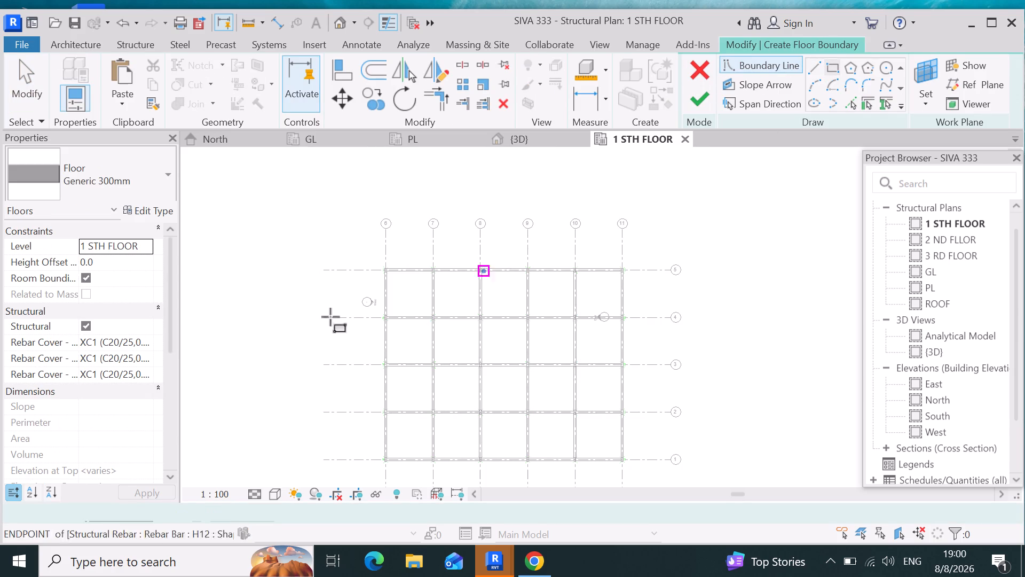
pyautogui.scroll(4, 369, 307)
pyautogui.scroll(7, 428, 264)
pyautogui.scroll(3, 399, 227)
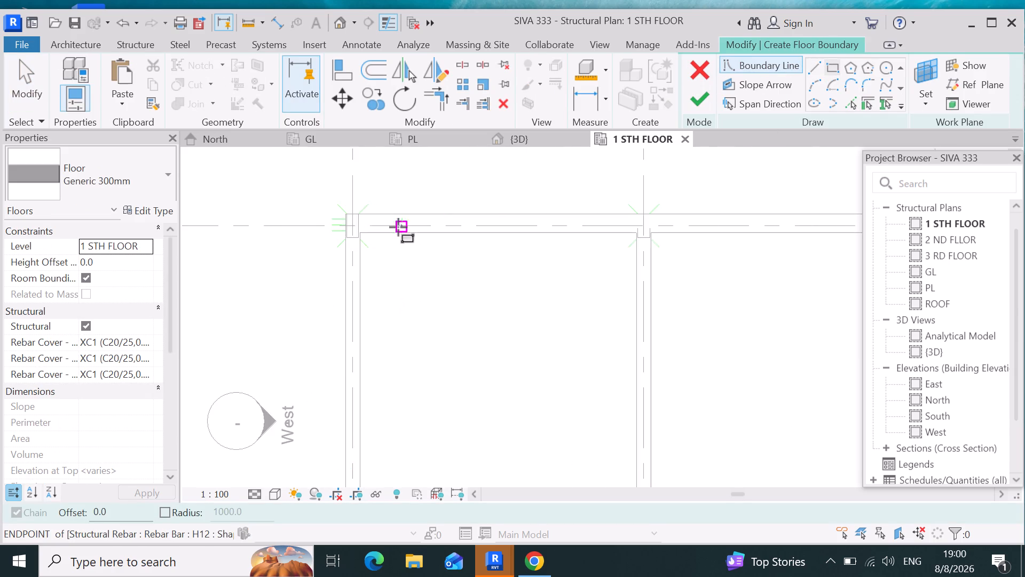
pyautogui.scroll(5, 398, 227)
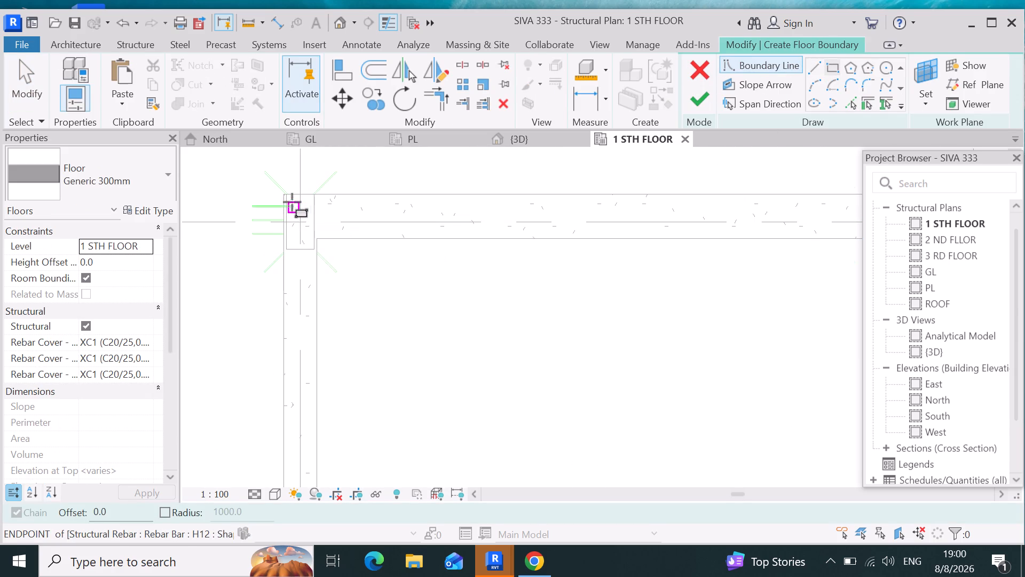
pyautogui.scroll(11, 290, 196)
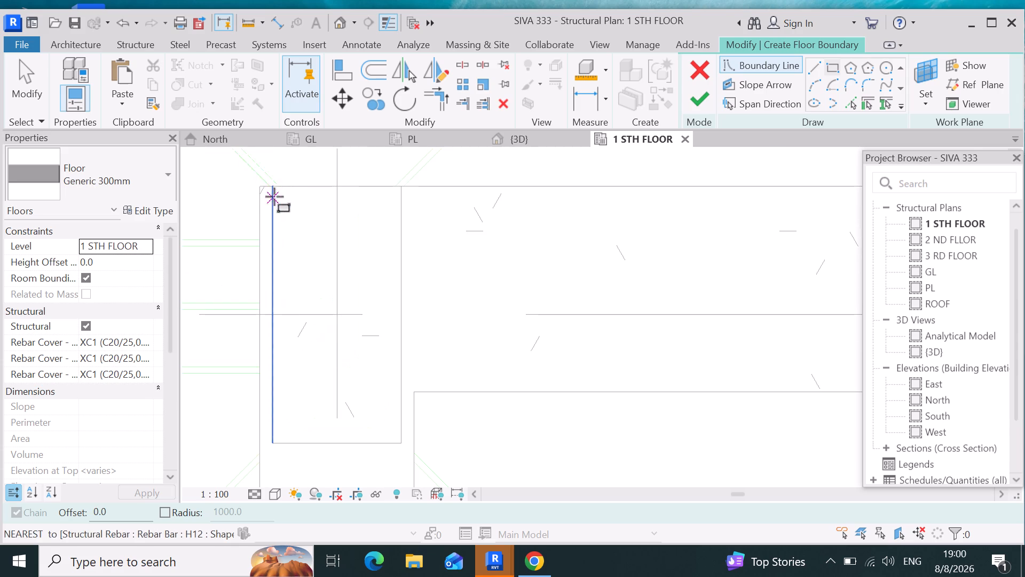
pyautogui.click(260, 191)
pyautogui.scroll(-20, 351, 307)
pyautogui.scroll(-14, 351, 307)
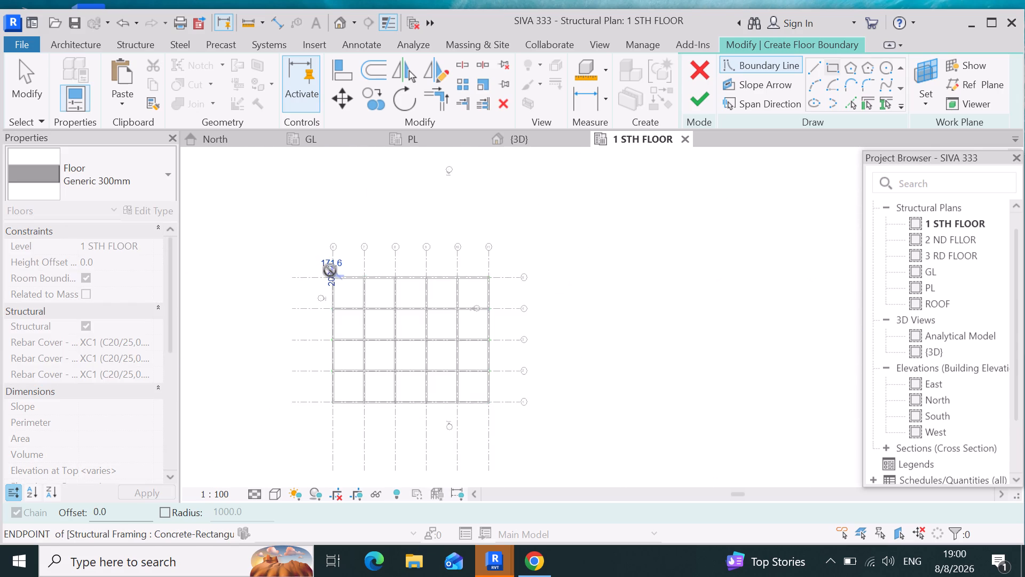
pyautogui.scroll(13, 450, 378)
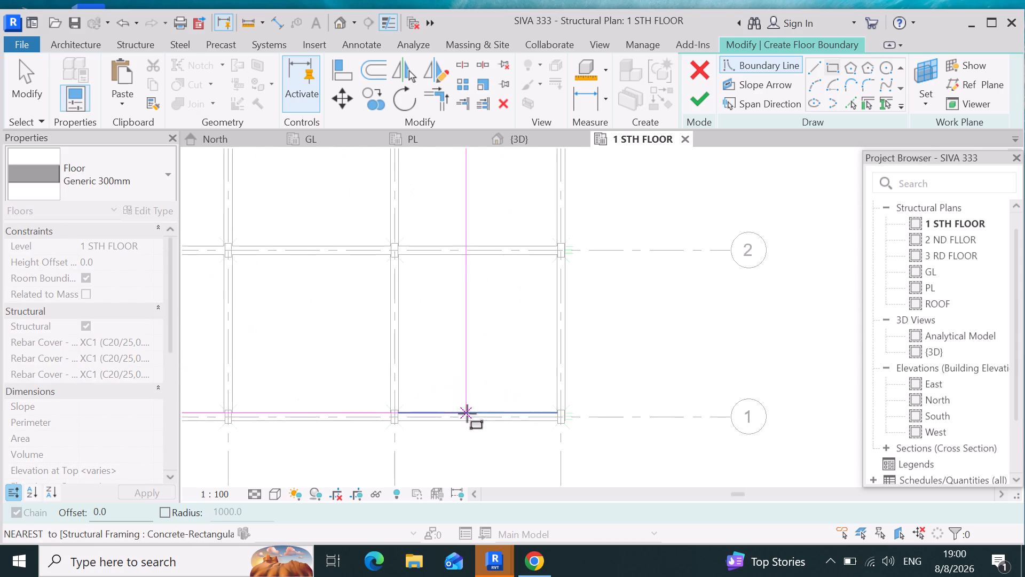
pyautogui.scroll(1, 468, 414)
pyautogui.scroll(2, 543, 449)
pyautogui.scroll(9, 614, 430)
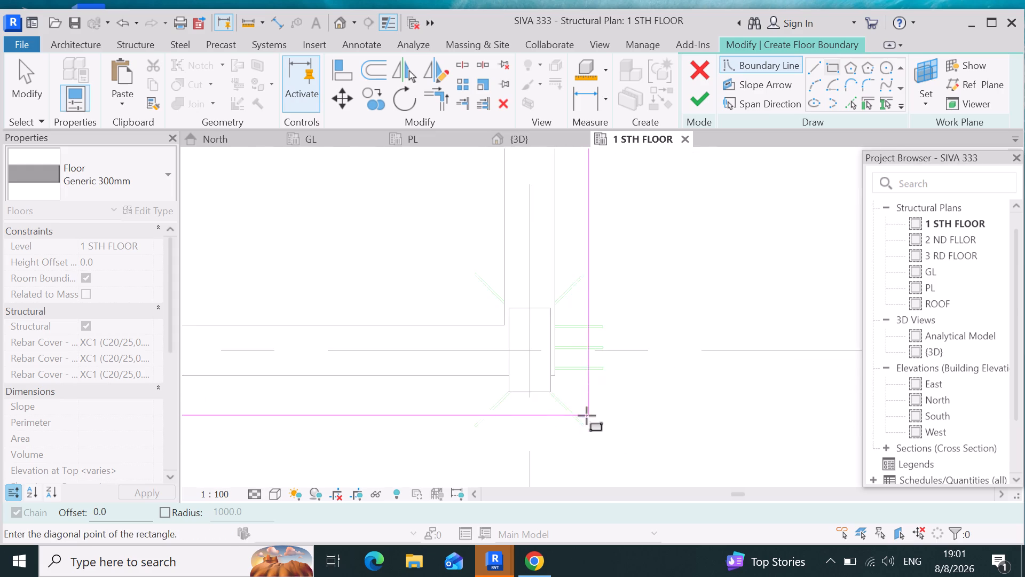
pyautogui.scroll(3, 587, 416)
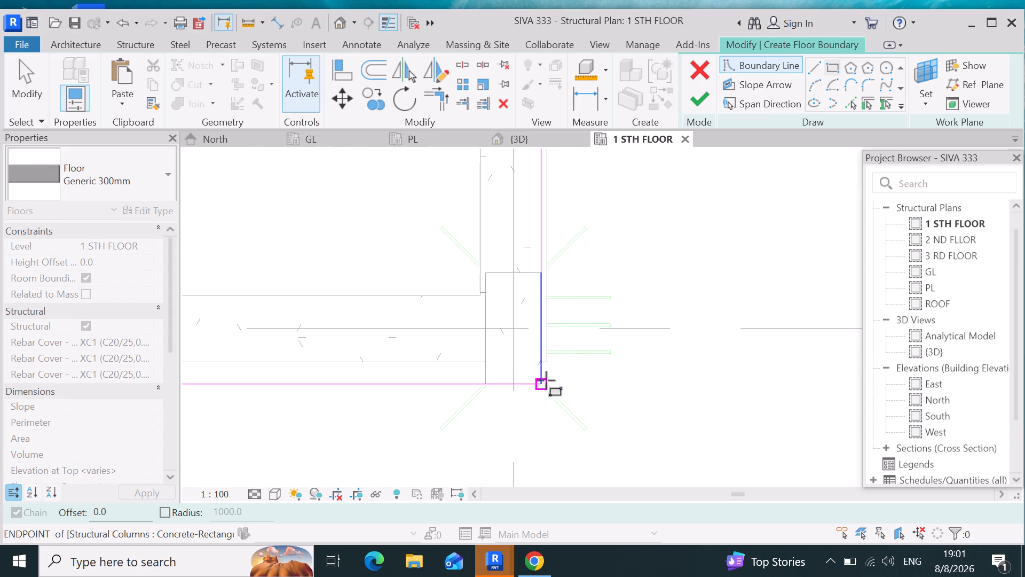
pyautogui.scroll(3, 546, 380)
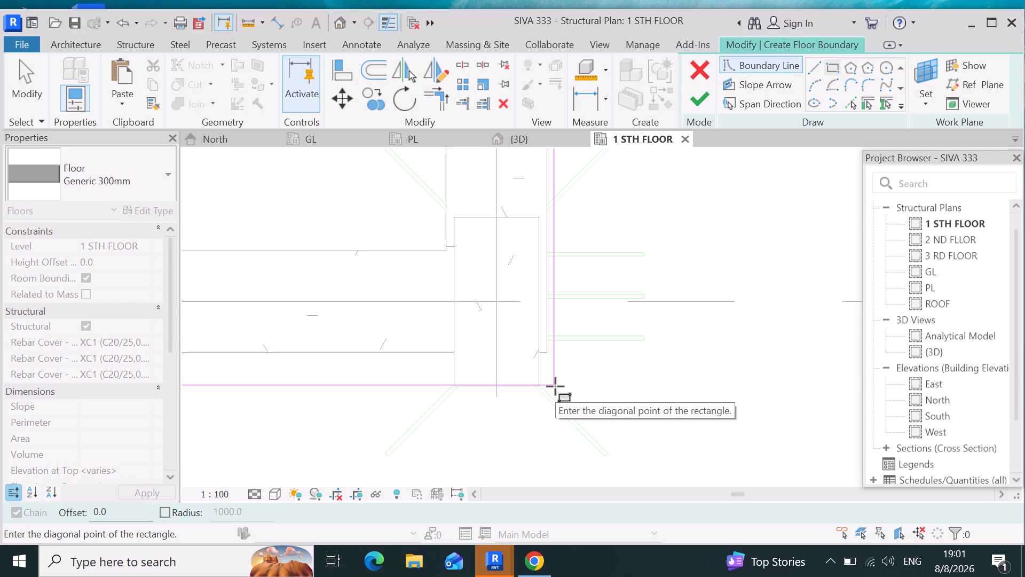
pyautogui.click(555, 386)
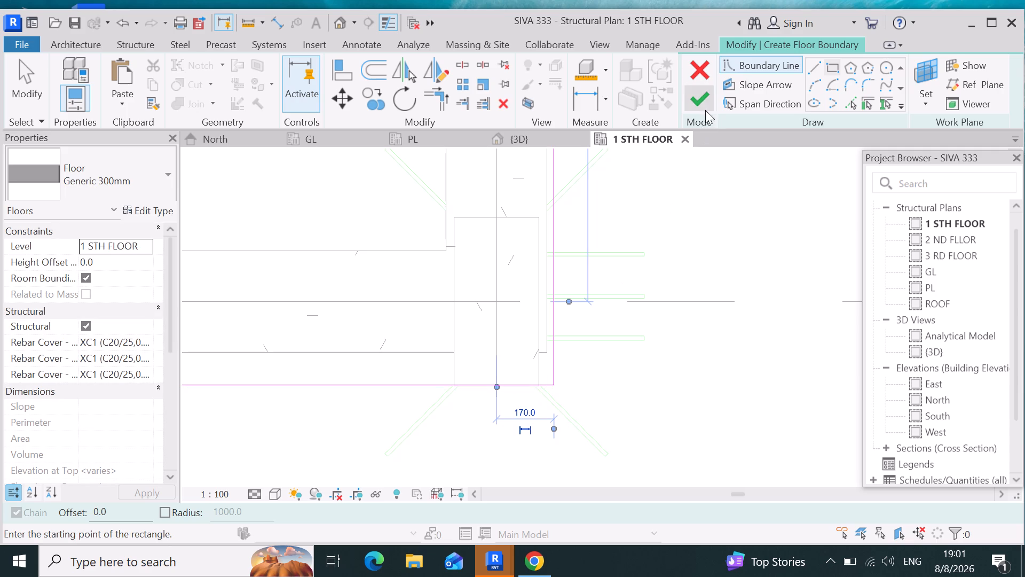
pyautogui.click(703, 100)
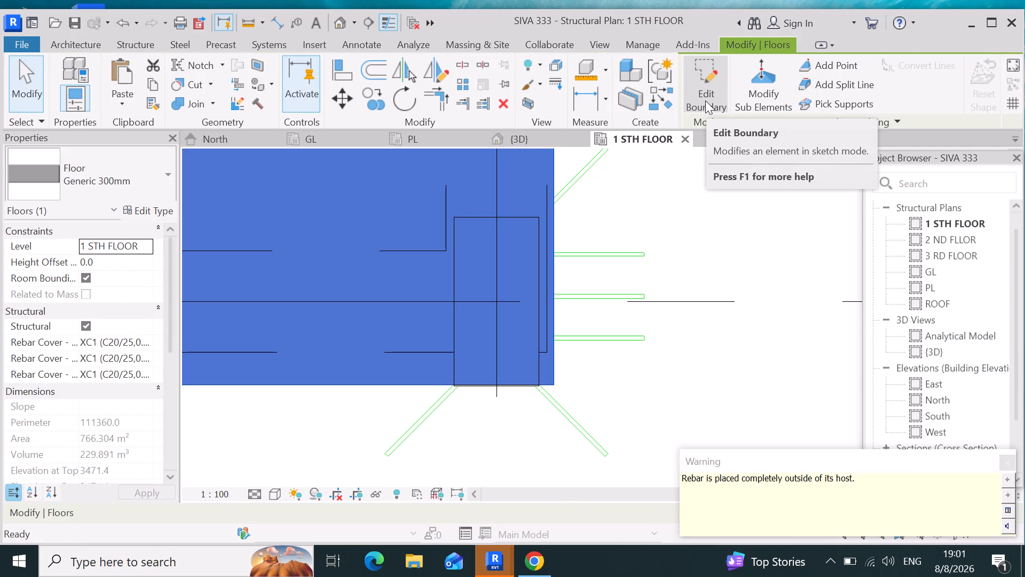
# Examine the new first-floor slab against the beams, columns and their reinforcement in the {3D} view.
pyautogui.scroll(-4, 747, 314)
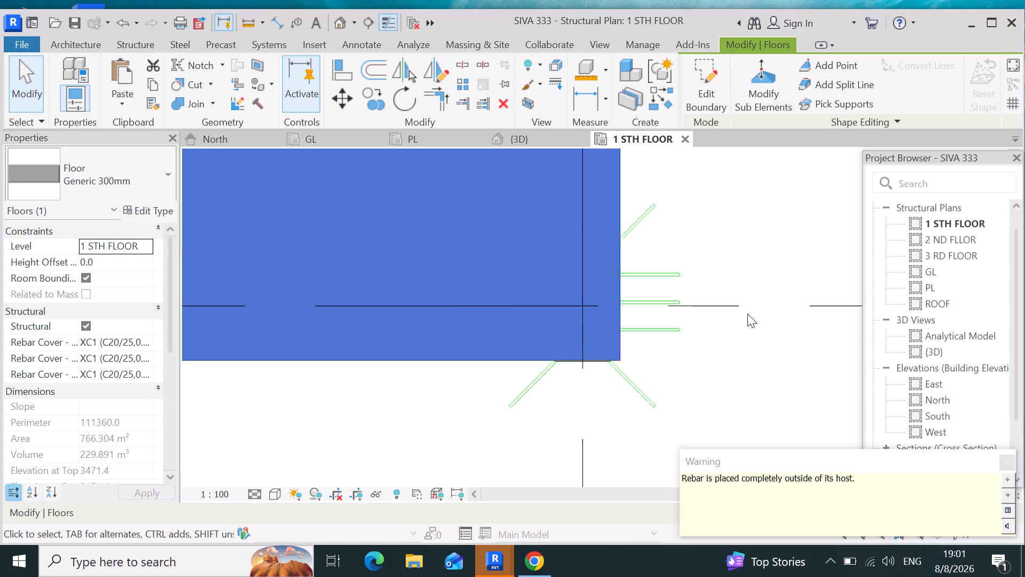
pyautogui.scroll(-1, 747, 314)
pyautogui.scroll(-20, 747, 314)
pyautogui.scroll(-5, 747, 314)
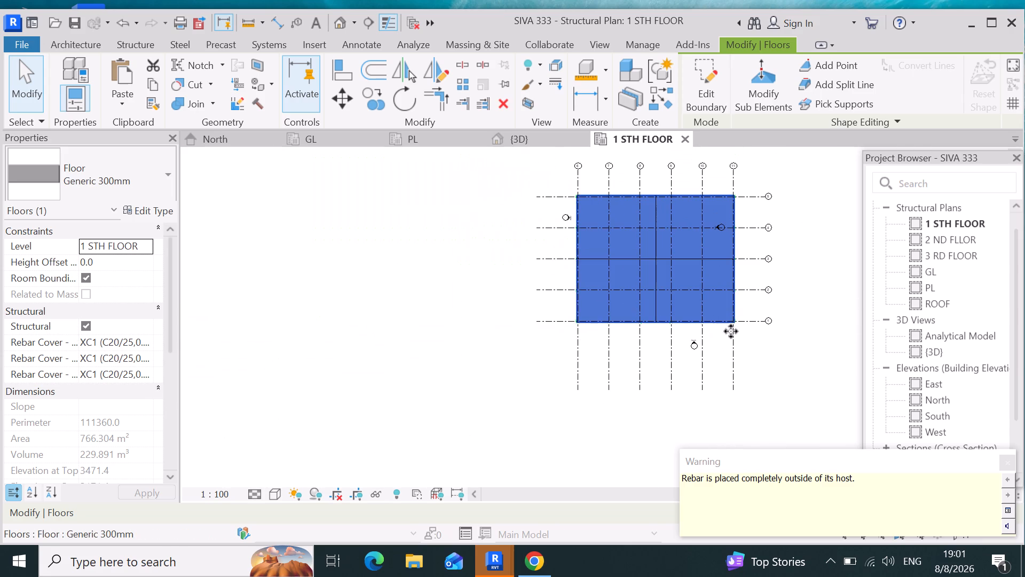
pyautogui.click(548, 140)
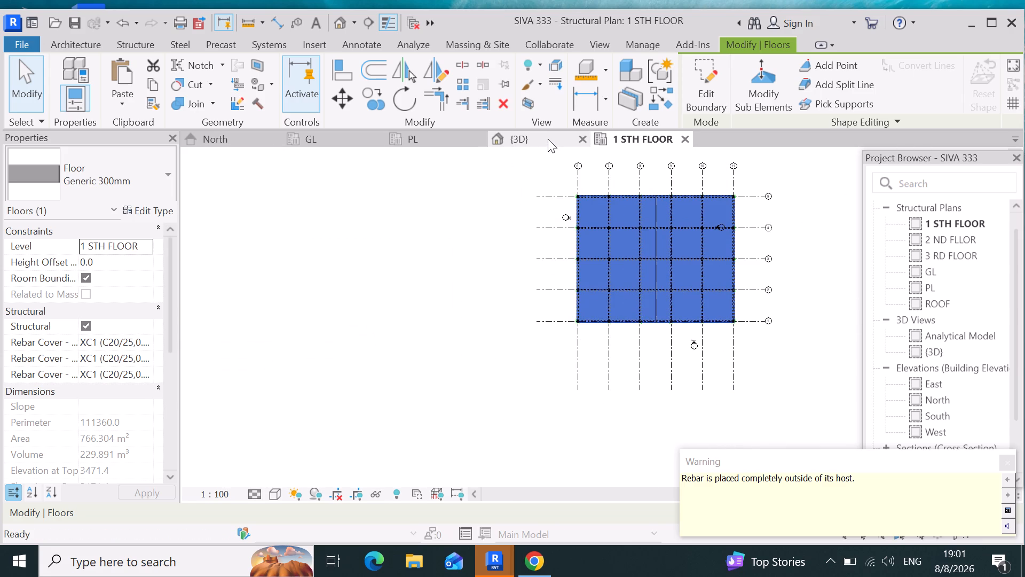
pyautogui.scroll(5, 521, 369)
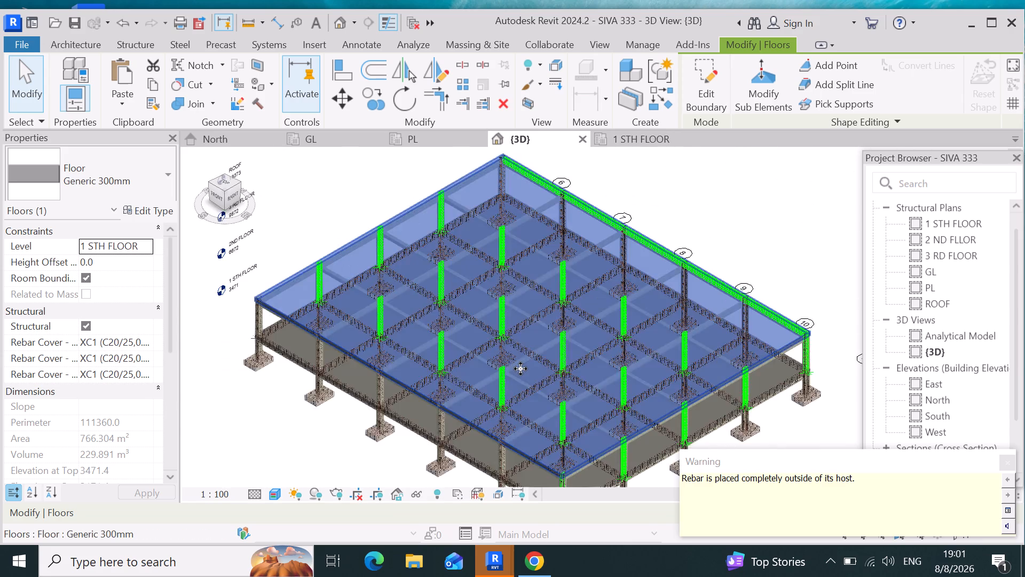
pyautogui.scroll(4, 451, 385)
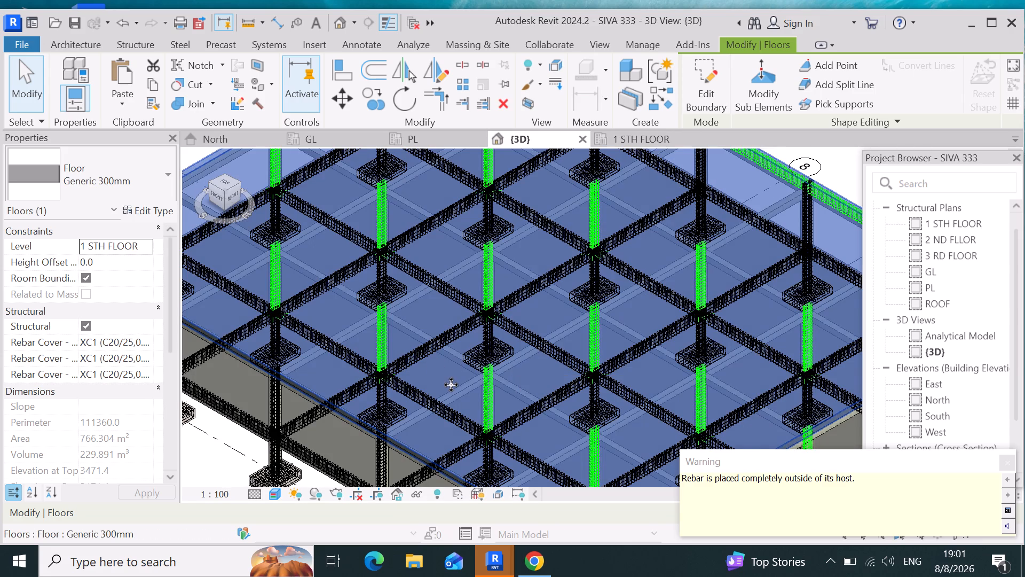
pyautogui.scroll(5, 542, 380)
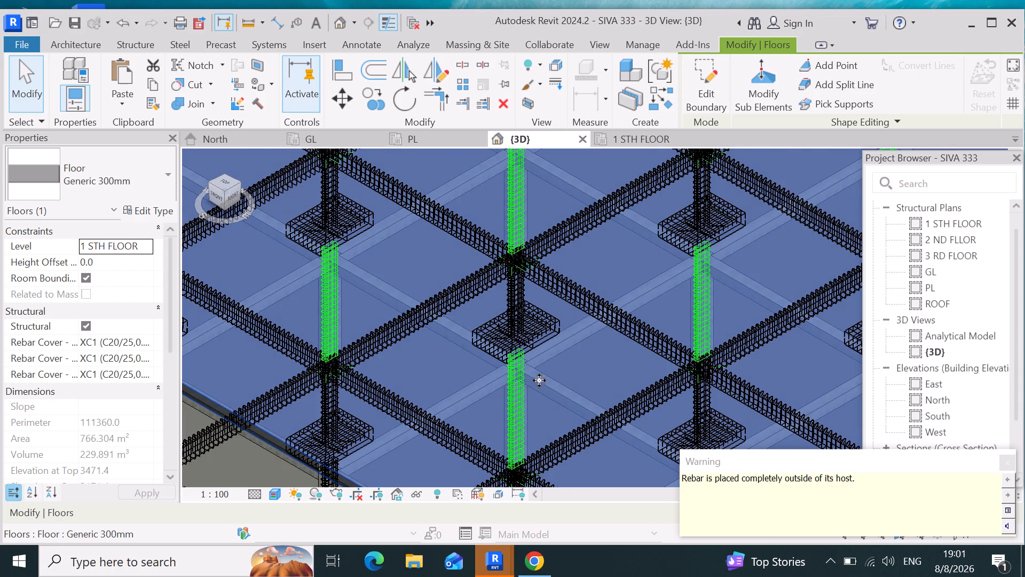
pyautogui.scroll(6, 539, 380)
pyautogui.scroll(-6, 451, 297)
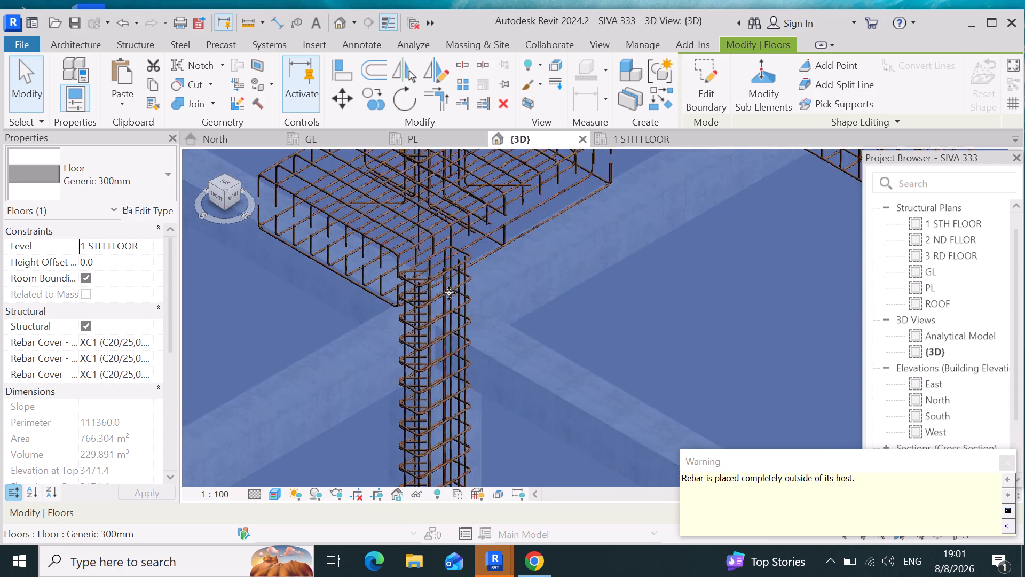
pyautogui.scroll(-20, 449, 293)
pyautogui.scroll(-5, 449, 293)
pyautogui.scroll(3, 453, 324)
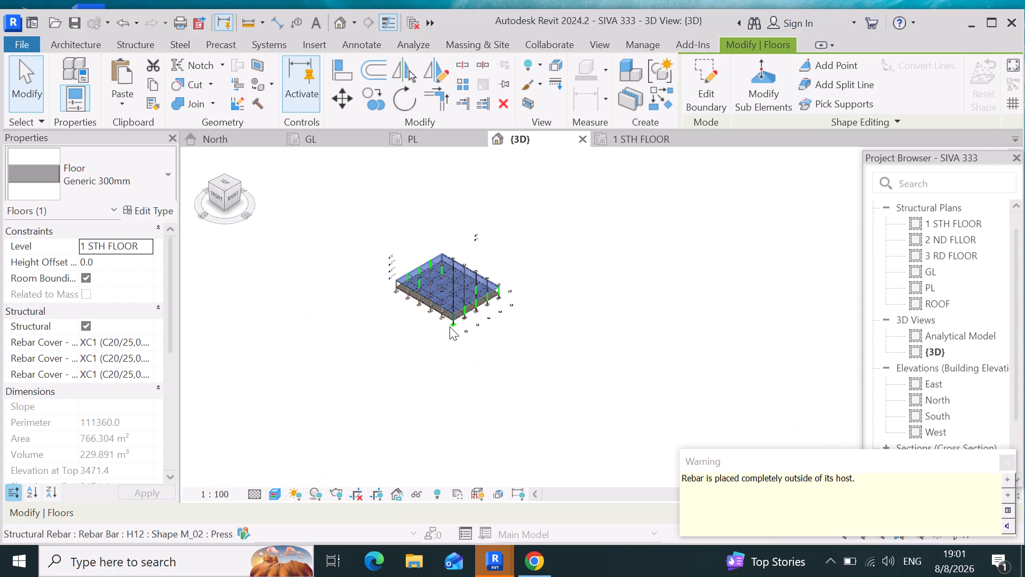
pyautogui.scroll(20, 450, 326)
pyautogui.scroll(6, 472, 262)
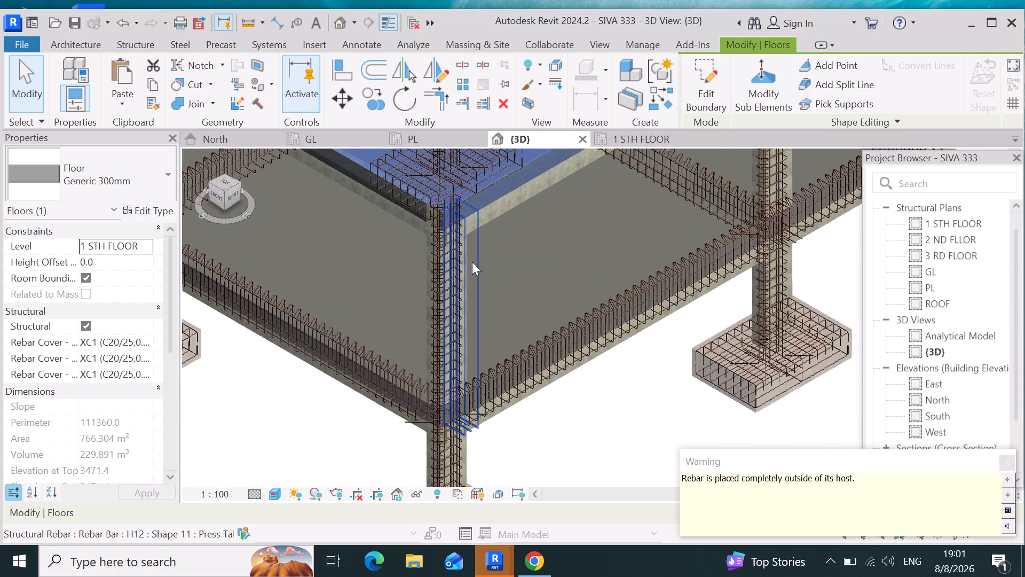
pyautogui.scroll(-11, 510, 403)
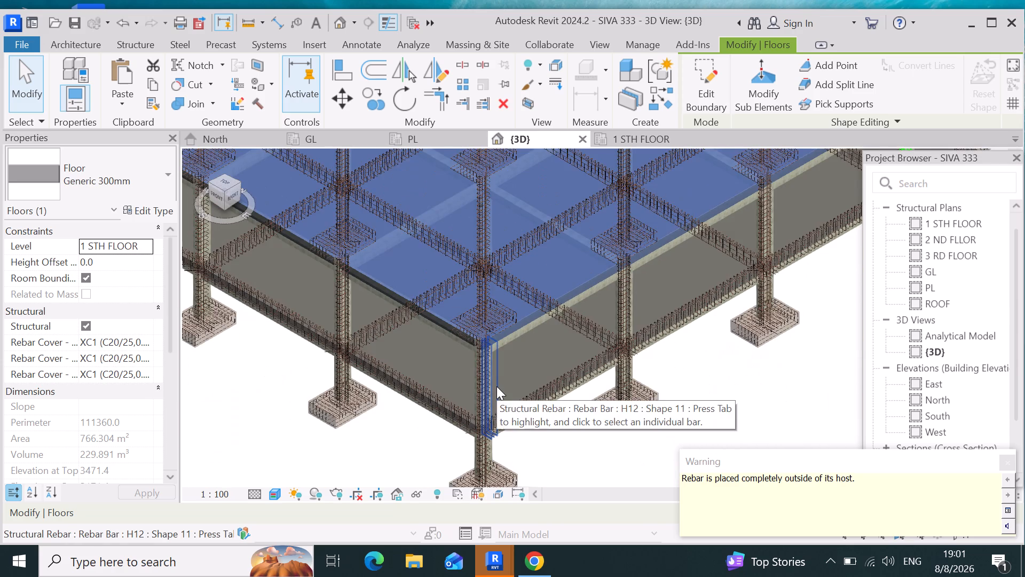
pyautogui.scroll(-5, 495, 386)
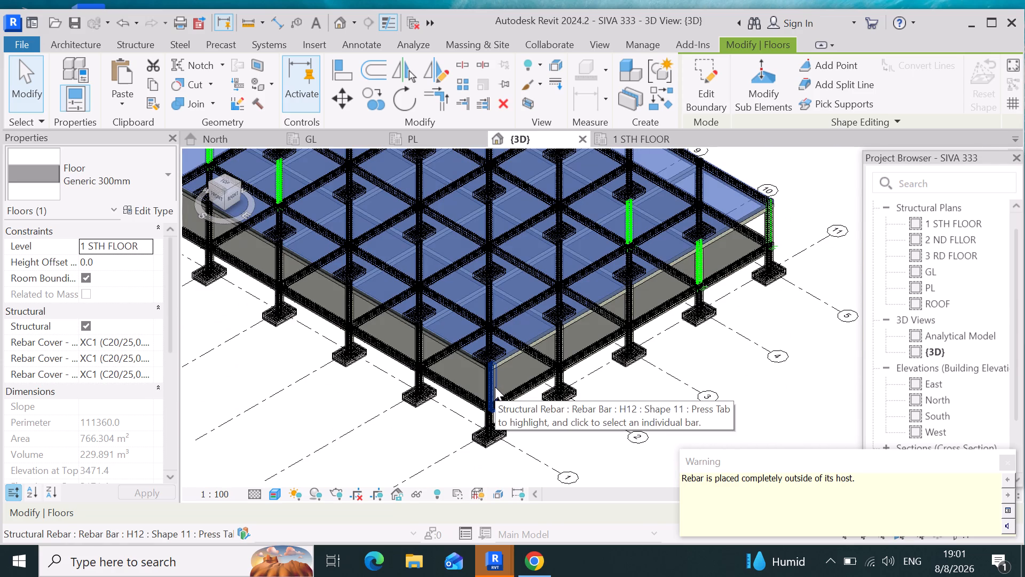
pyautogui.scroll(3, 461, 423)
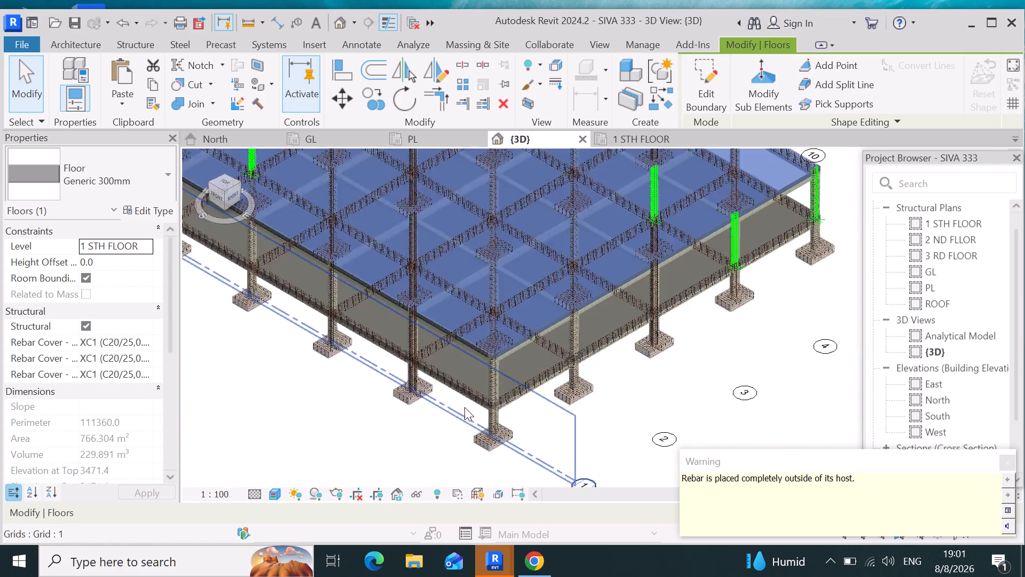
pyautogui.scroll(11, 473, 375)
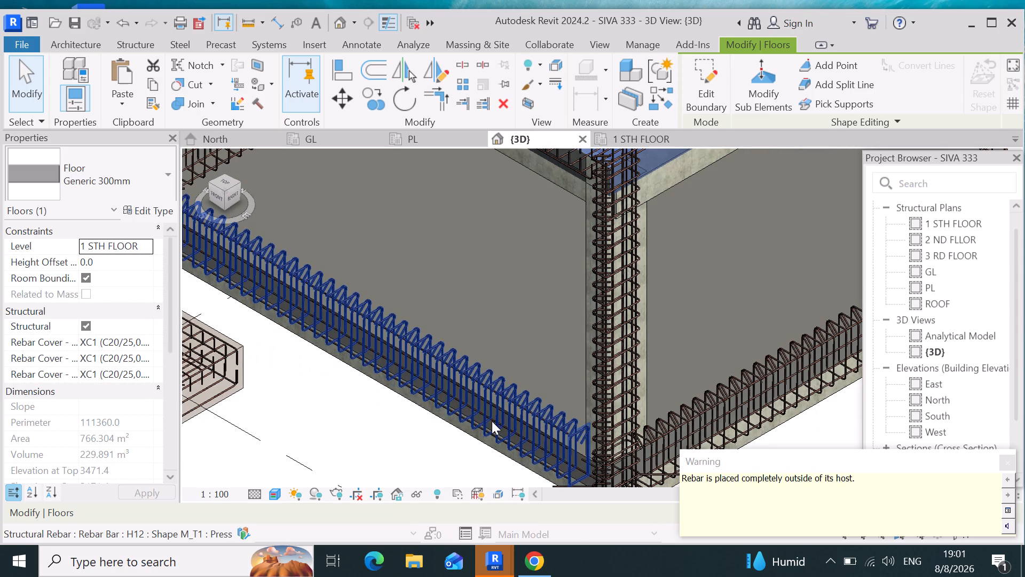
pyautogui.scroll(-10, 494, 408)
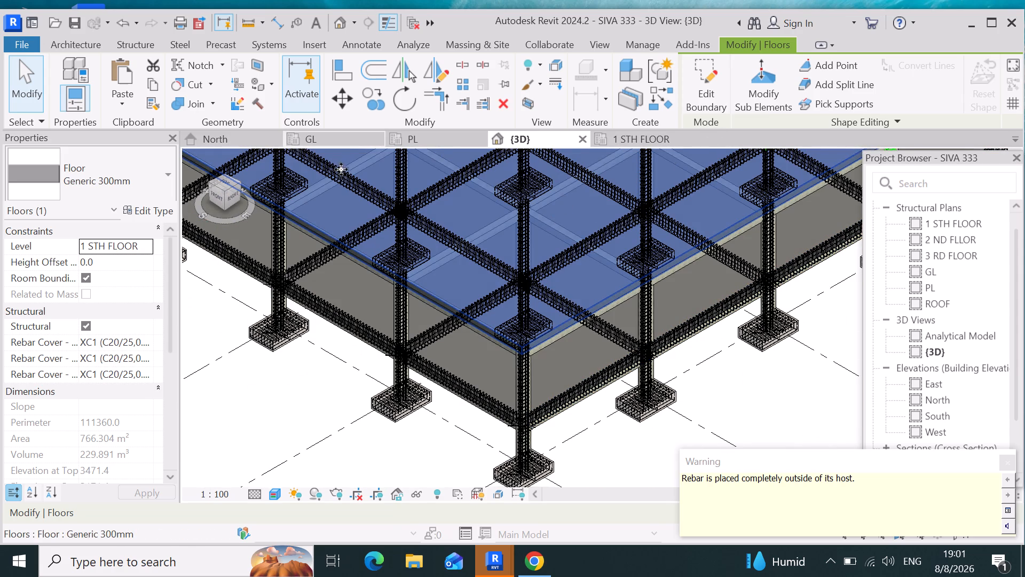
# In the North elevation, copy all columns between PL and 1 STH FLOOR with their reinforcement and paste them aligned to the 2ND FLOOR level.
pyautogui.click(247, 138)
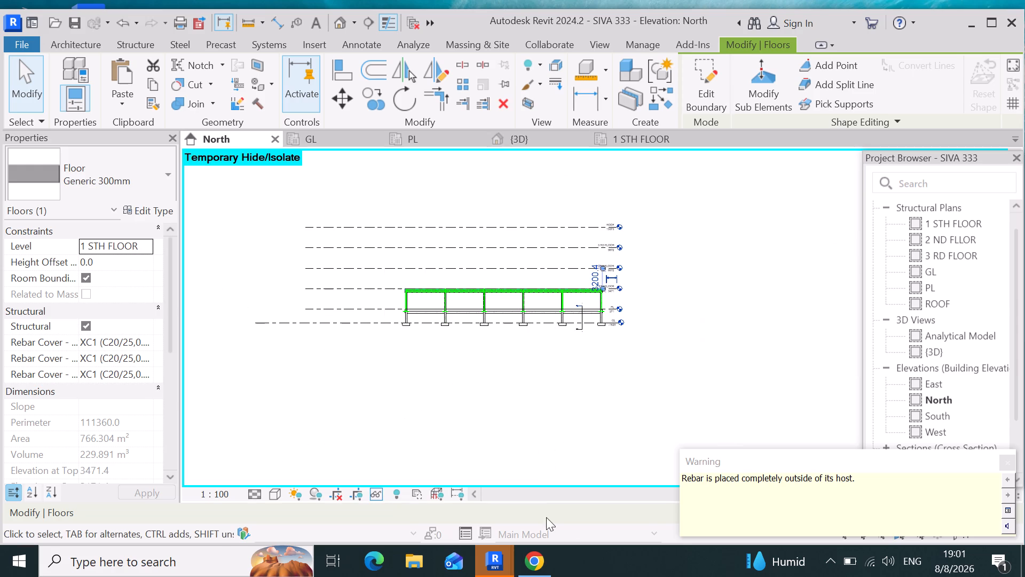
pyautogui.scroll(3, 483, 386)
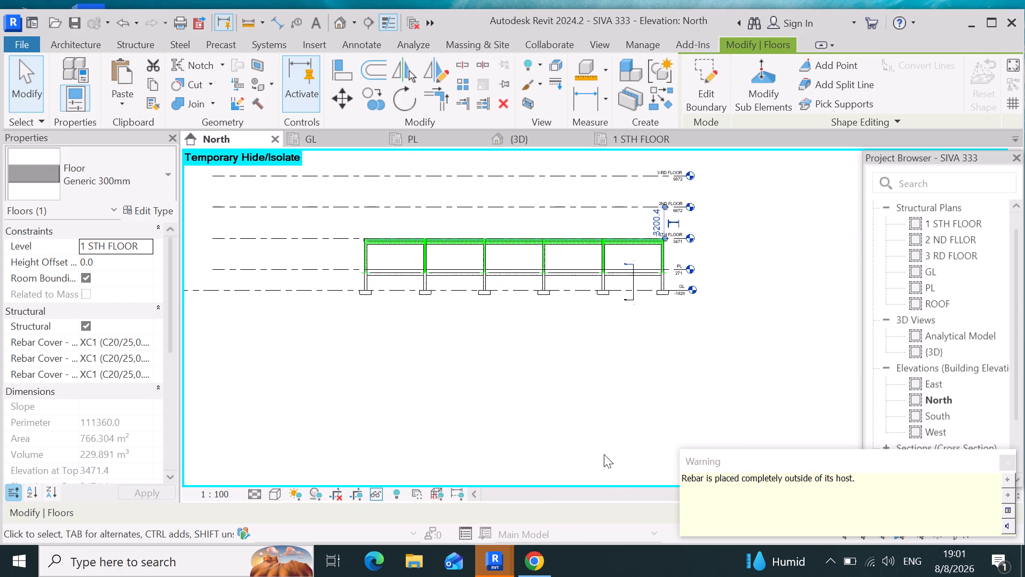
pyautogui.click(581, 423)
pyautogui.scroll(8, 655, 238)
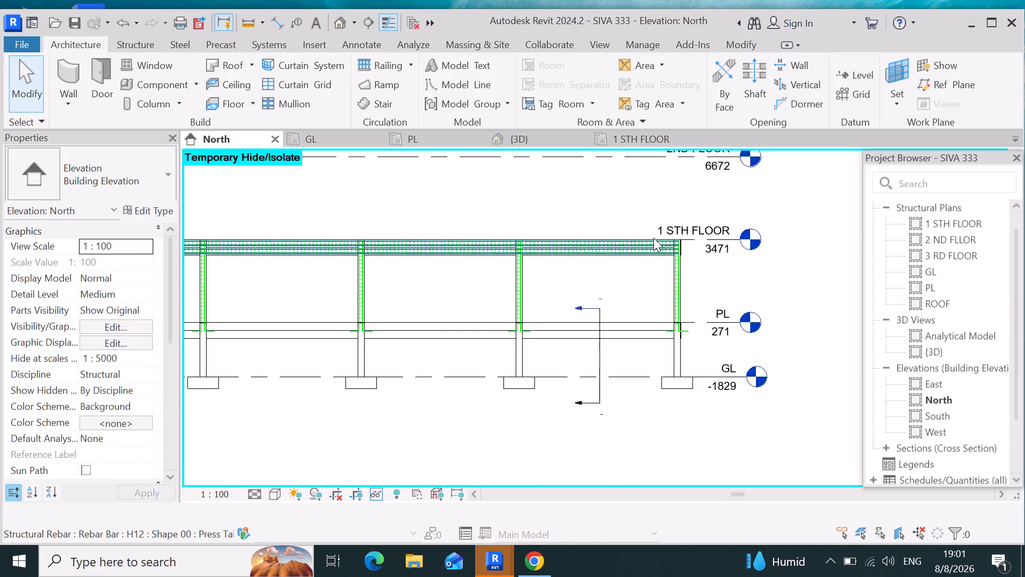
pyautogui.scroll(-2, 715, 310)
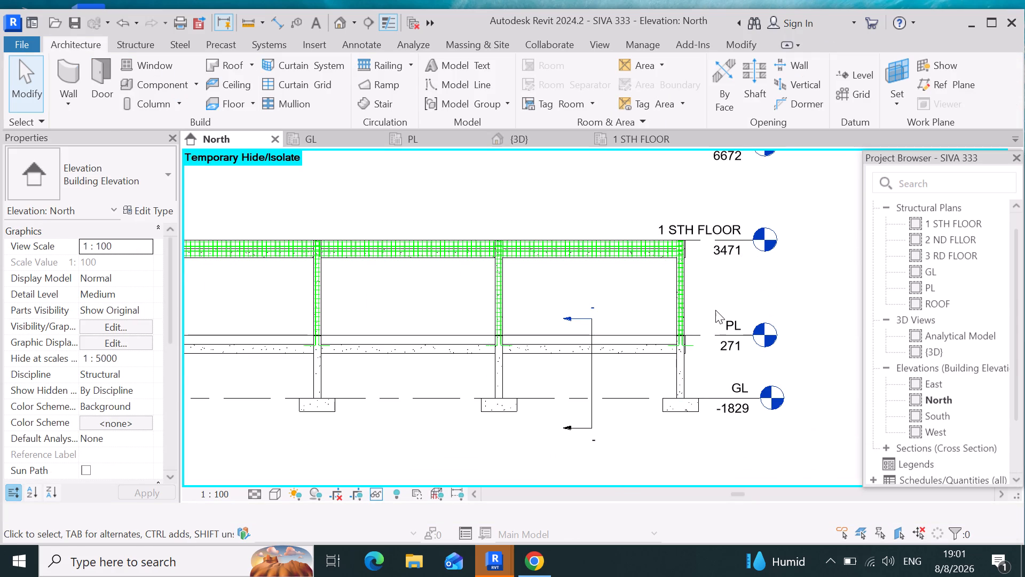
pyautogui.scroll(-3, 715, 310)
pyautogui.moveTo(717, 298); pyautogui.dragTo(626, 295)
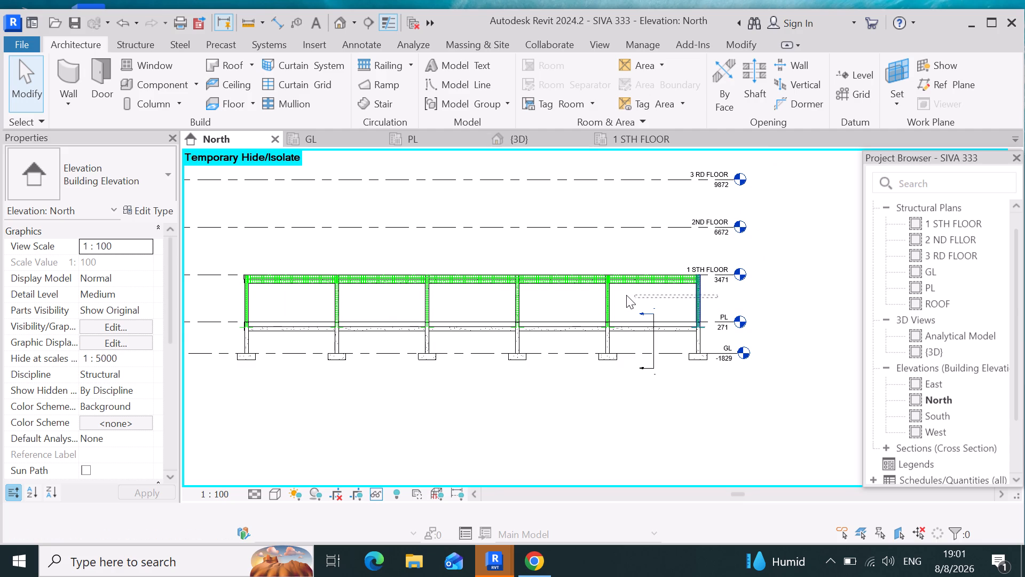
pyautogui.moveTo(626, 295); pyautogui.dragTo(343, 305)
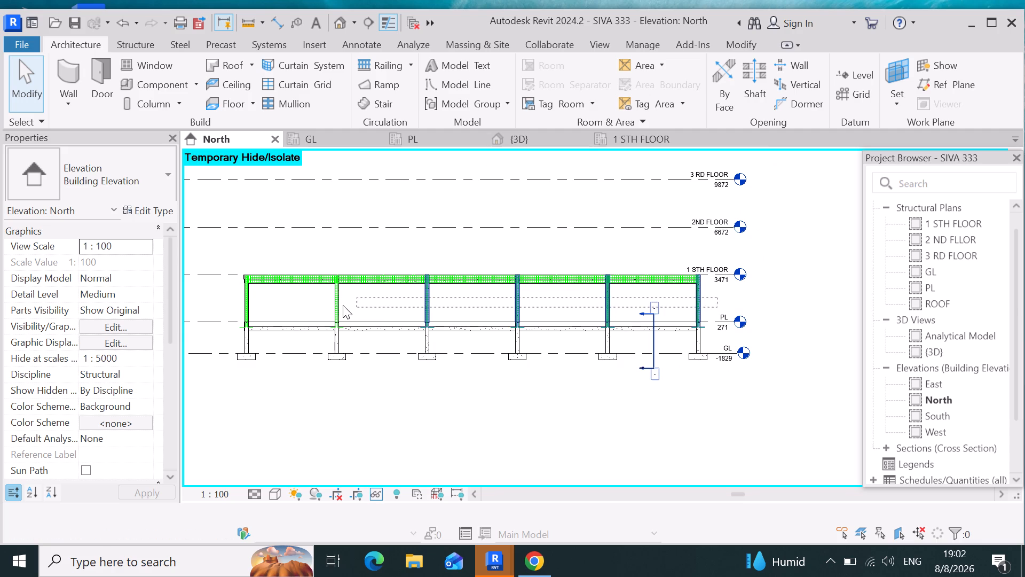
pyautogui.moveTo(343, 305); pyautogui.dragTo(201, 297)
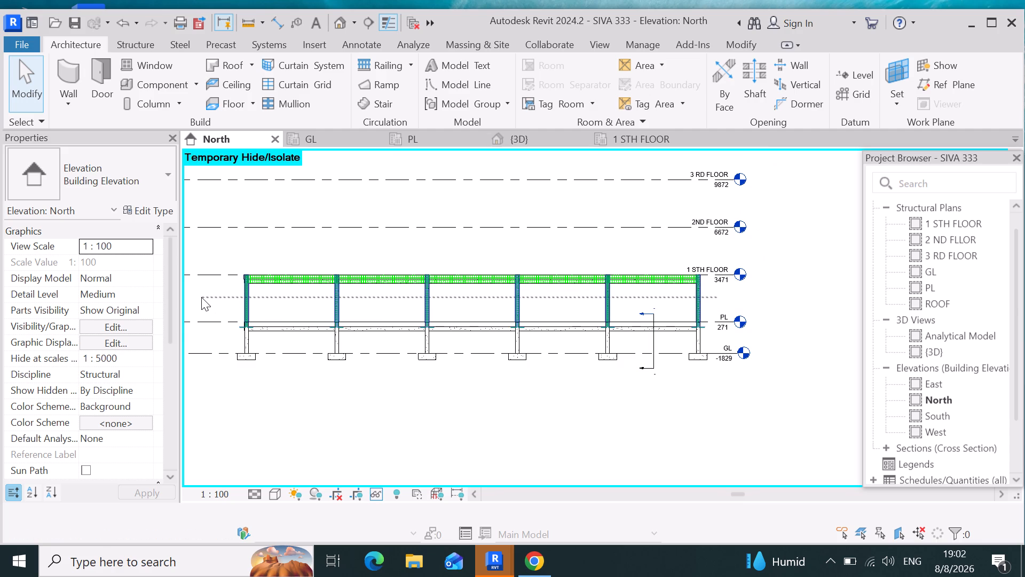
pyautogui.moveTo(201, 297); pyautogui.dragTo(201, 297)
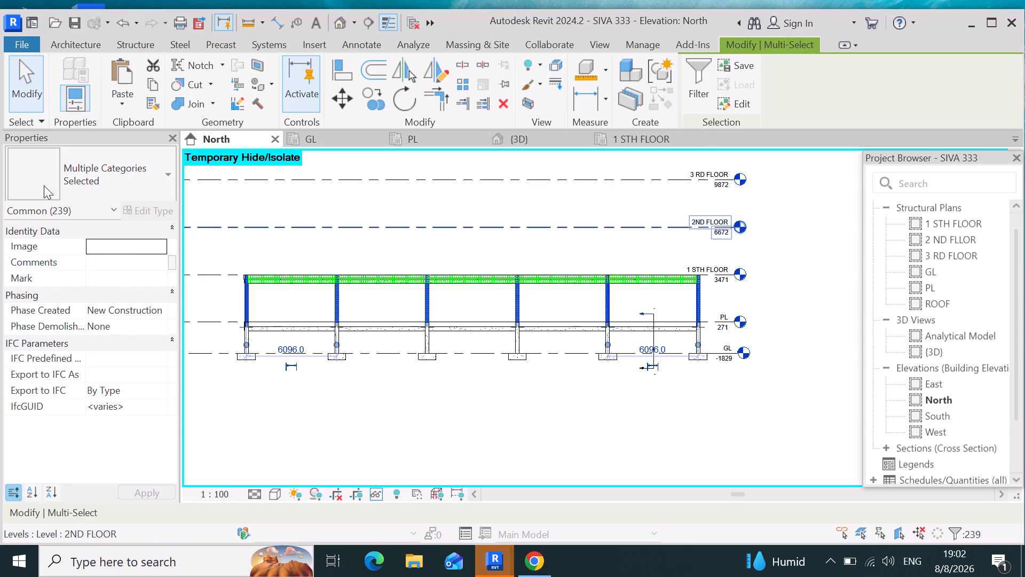
pyautogui.click(157, 82)
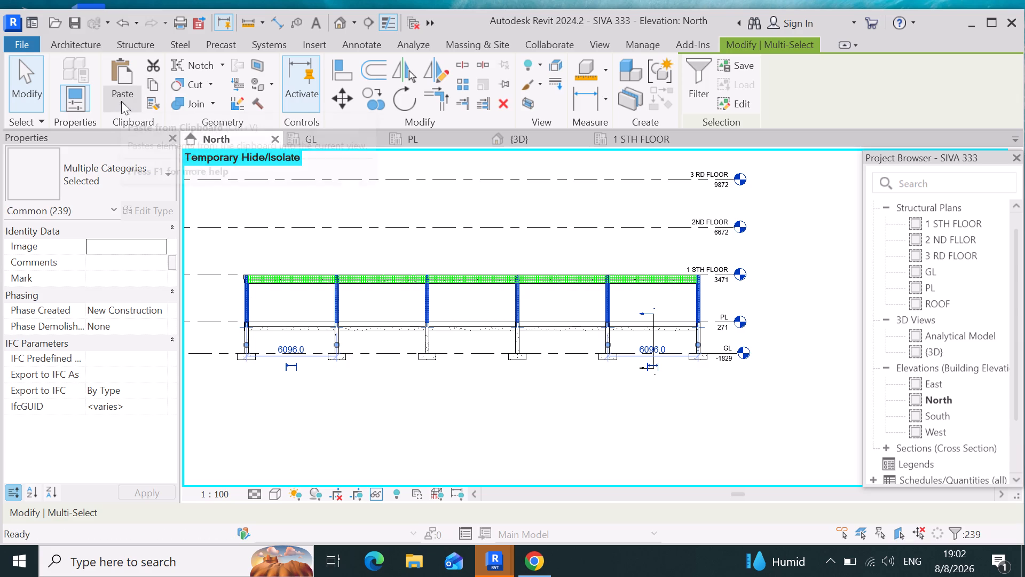
pyautogui.click(123, 108)
pyautogui.click(171, 163)
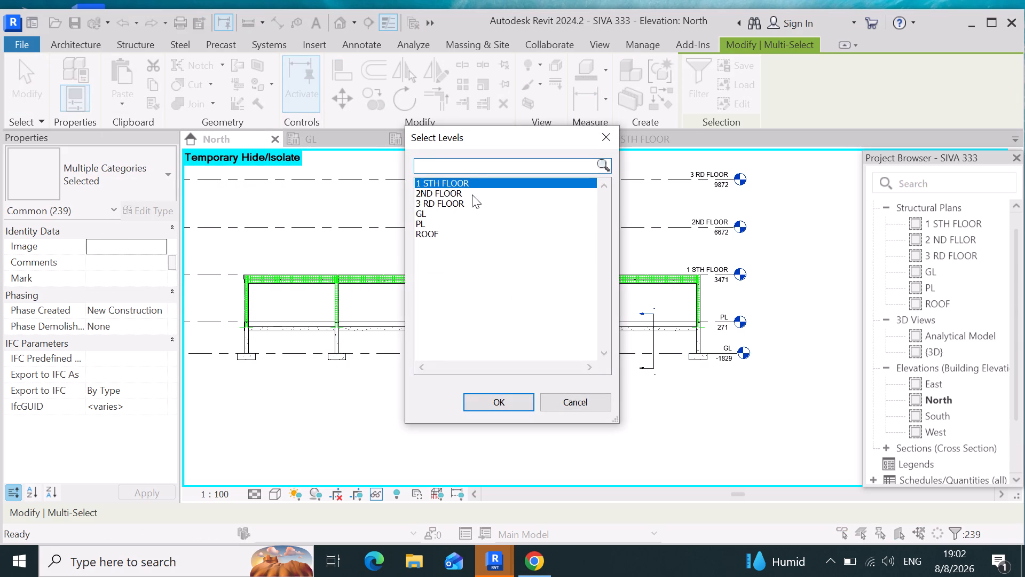
pyautogui.click(472, 194)
pyautogui.click(508, 401)
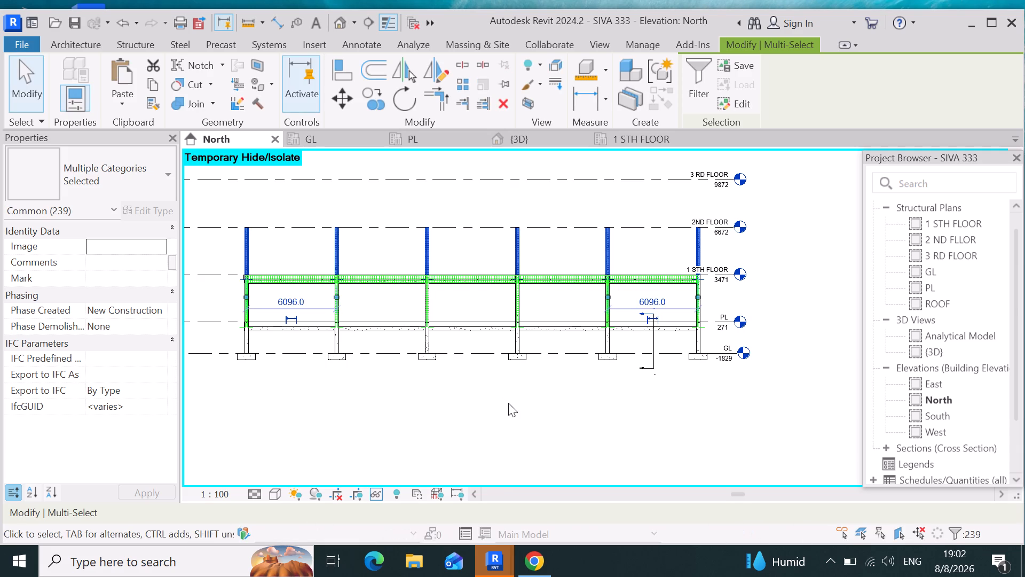
# Examine the tops and level constraints of the pasted columns against the 2ND FLOOR level in the North elevation.
pyautogui.scroll(7, 288, 237)
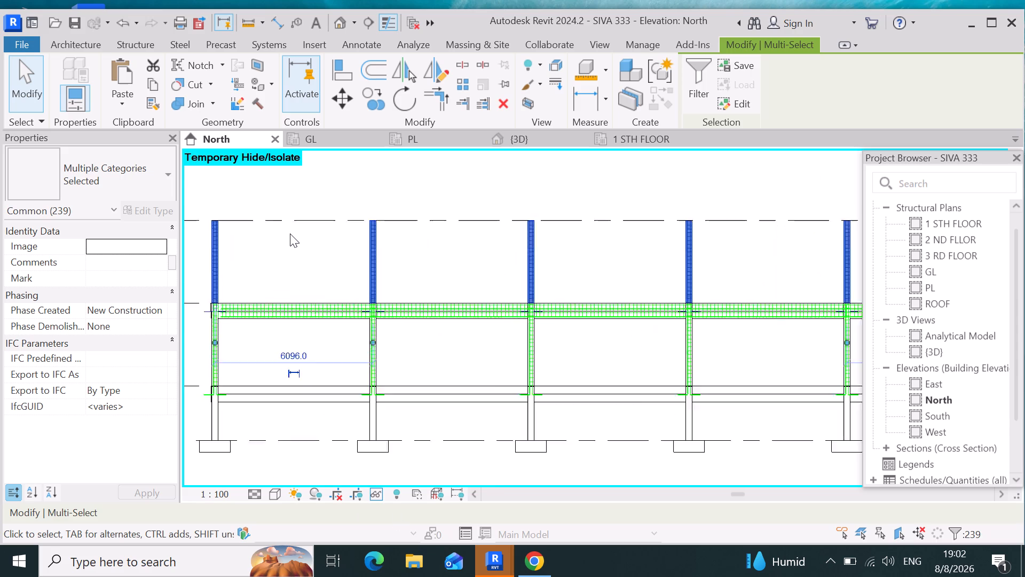
pyautogui.scroll(9, 425, 241)
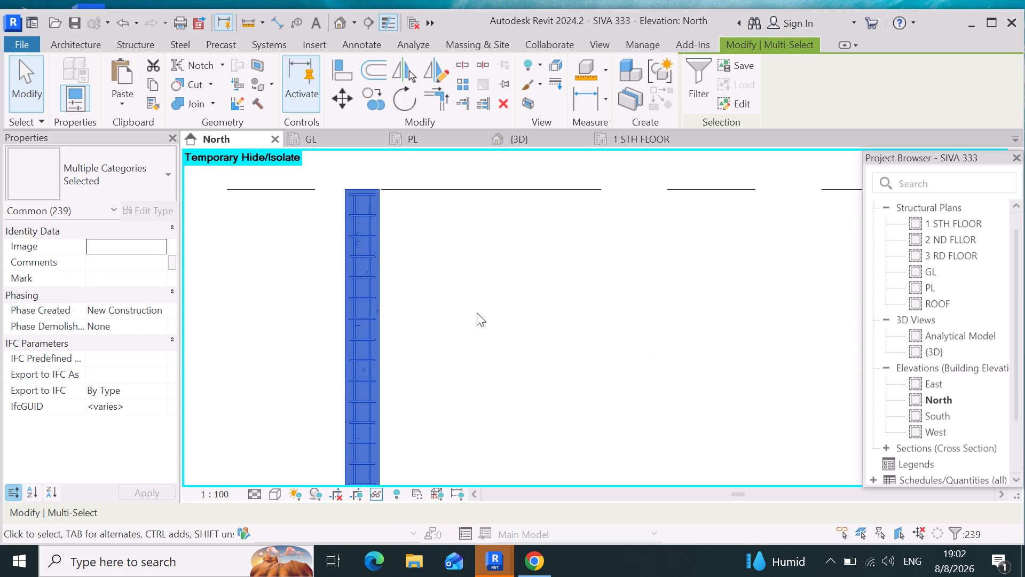
pyautogui.click(475, 311)
pyautogui.scroll(-3, 474, 312)
pyautogui.scroll(2, 395, 236)
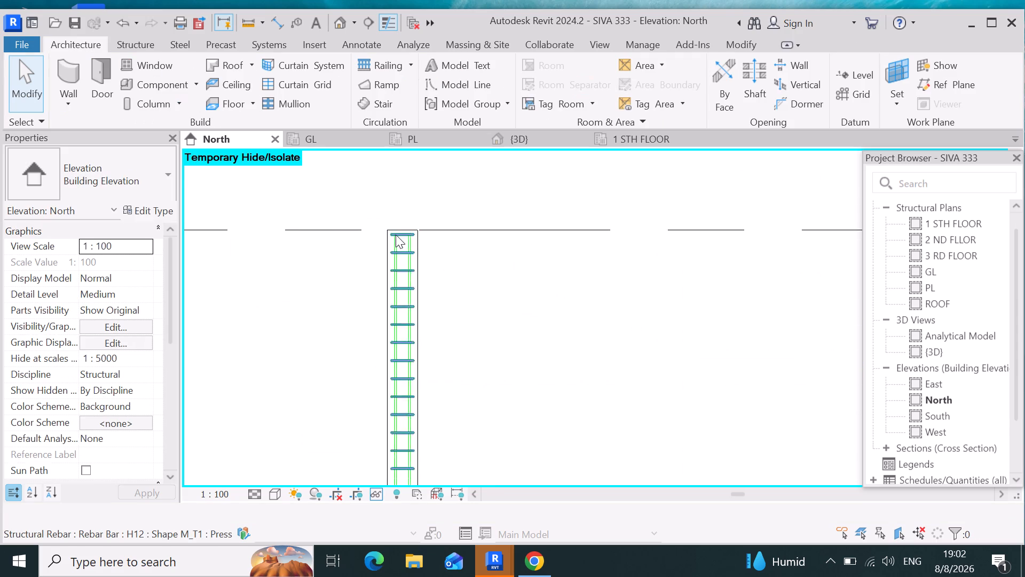
pyautogui.scroll(5, 396, 235)
pyautogui.click(412, 223)
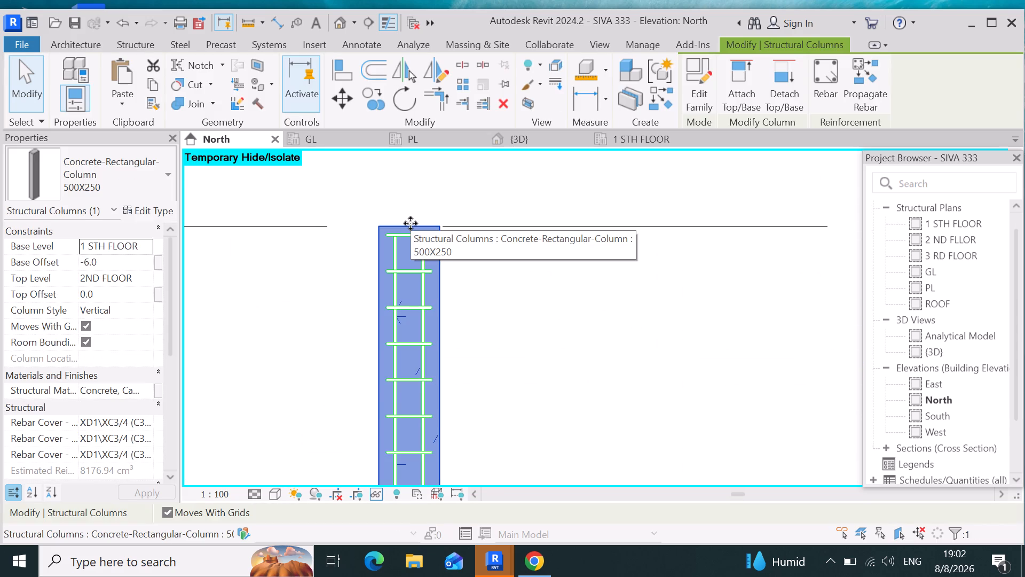
pyautogui.scroll(-13, 547, 368)
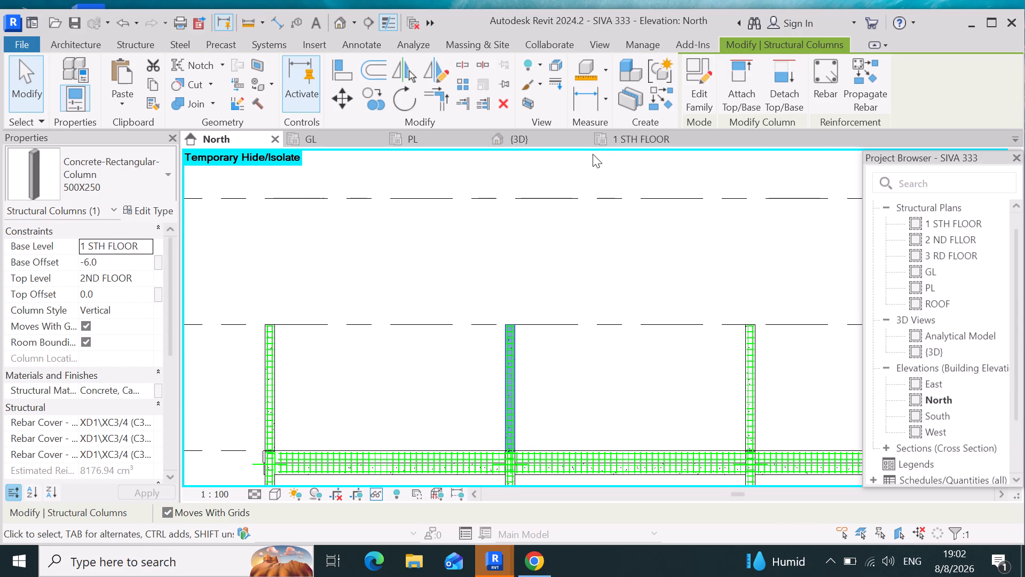
# Examine the pasted upper columns and their reinforcement against the first-floor slab, beams and lower columns in the {3D} view.
pyautogui.click(556, 137)
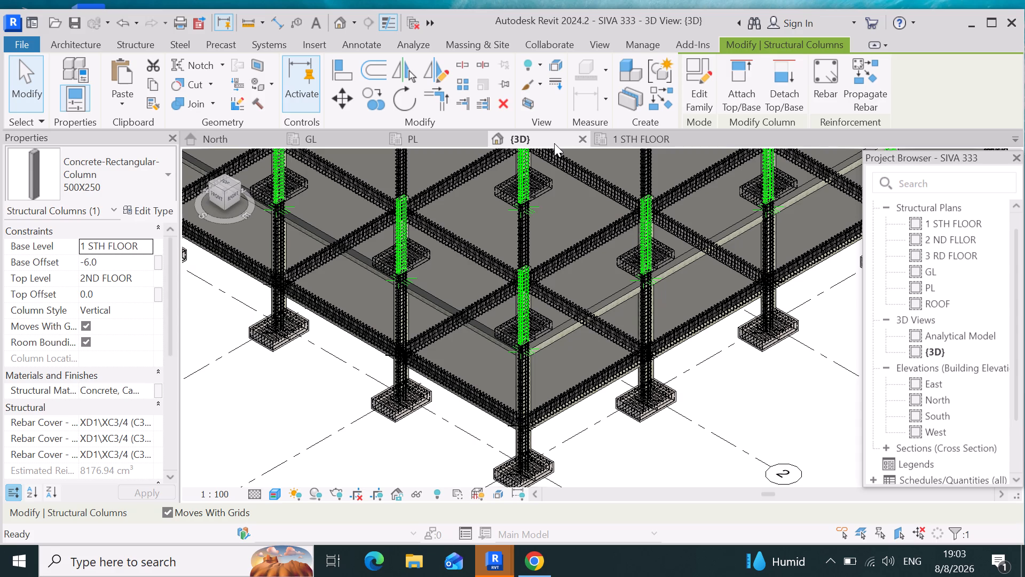
pyautogui.scroll(4, 548, 361)
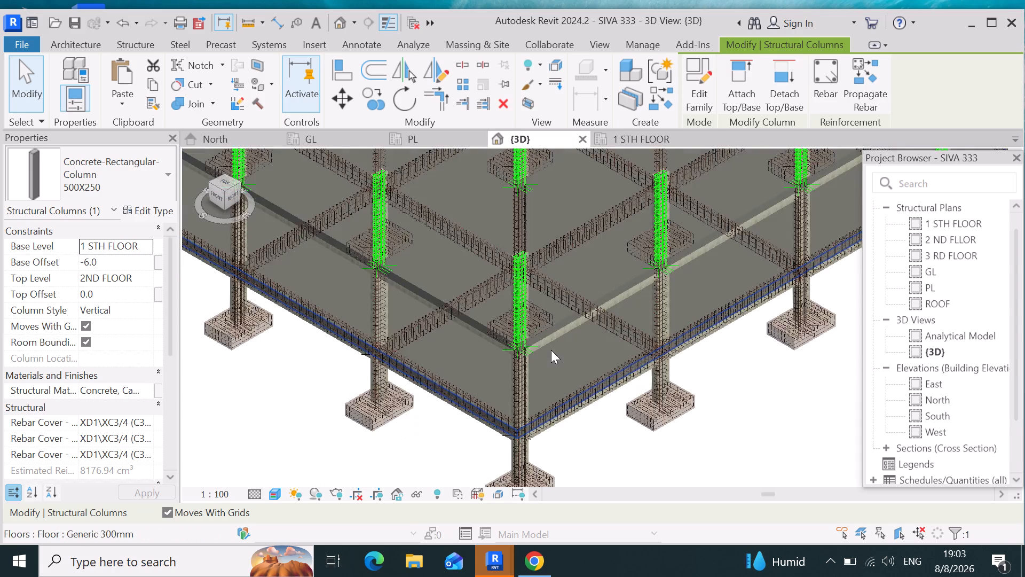
pyautogui.scroll(4, 552, 335)
pyautogui.scroll(13, 502, 259)
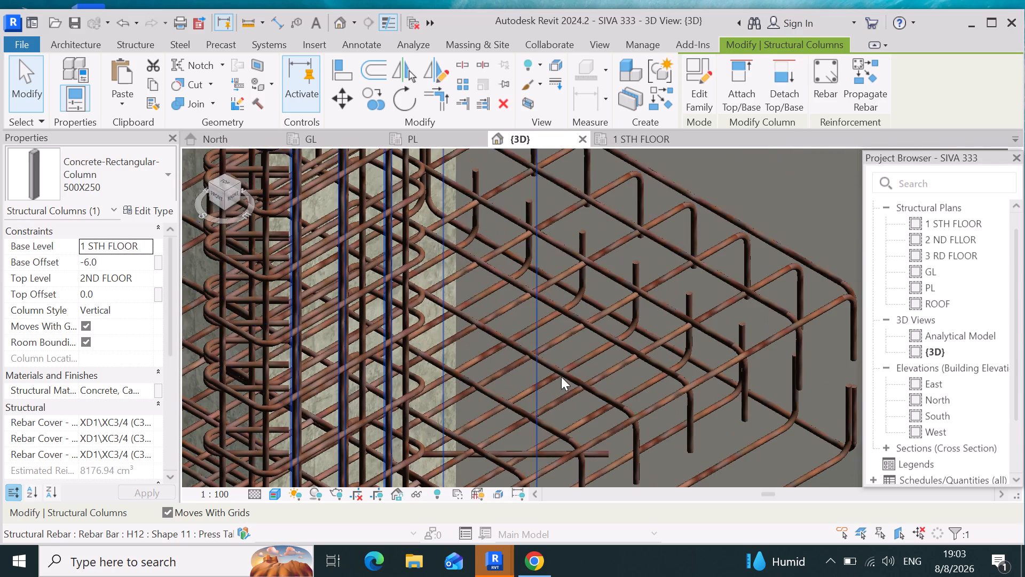
pyautogui.scroll(-18, 556, 376)
pyautogui.scroll(-6, 546, 385)
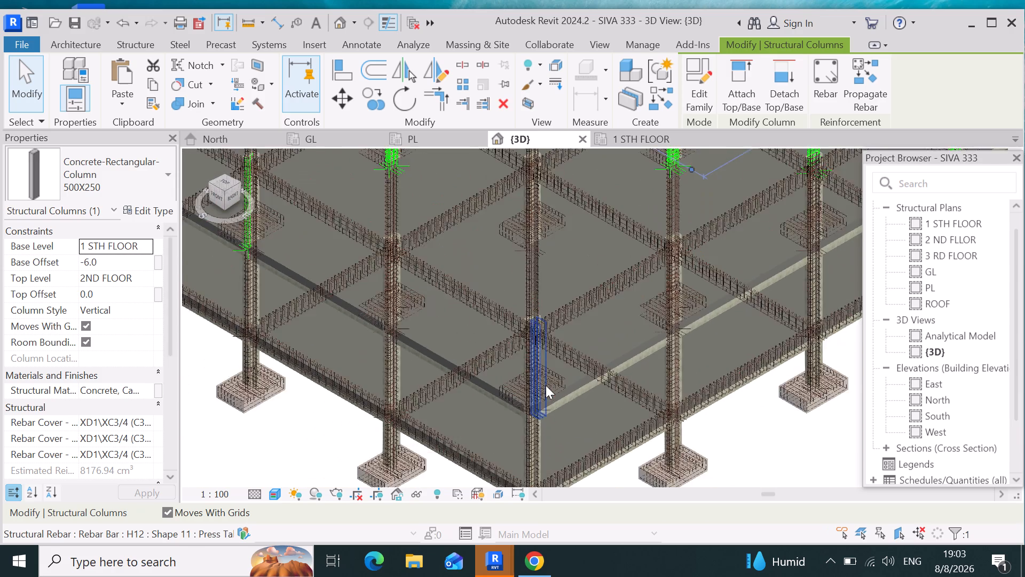
pyautogui.scroll(-5, 578, 401)
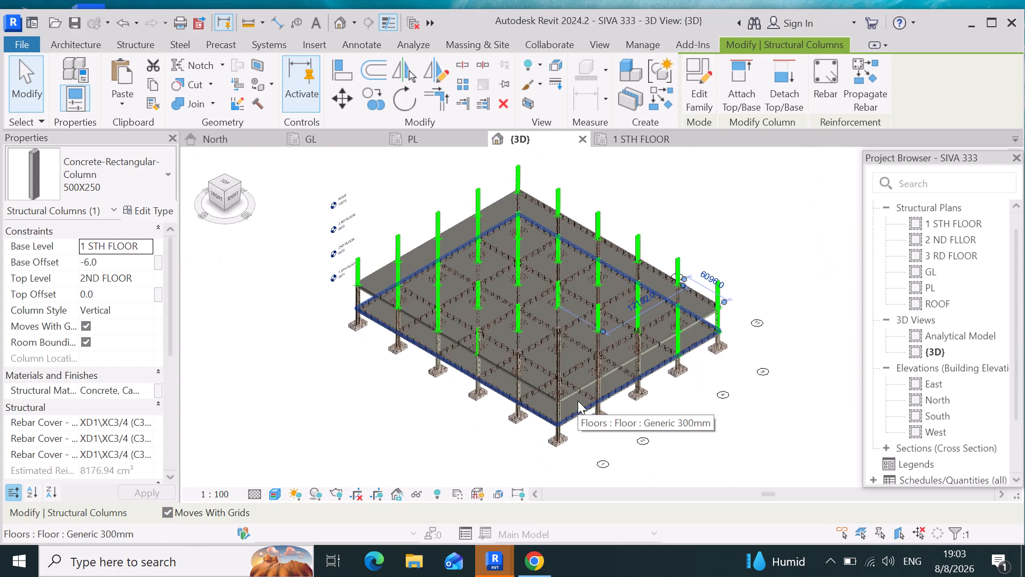
pyautogui.scroll(12, 488, 151)
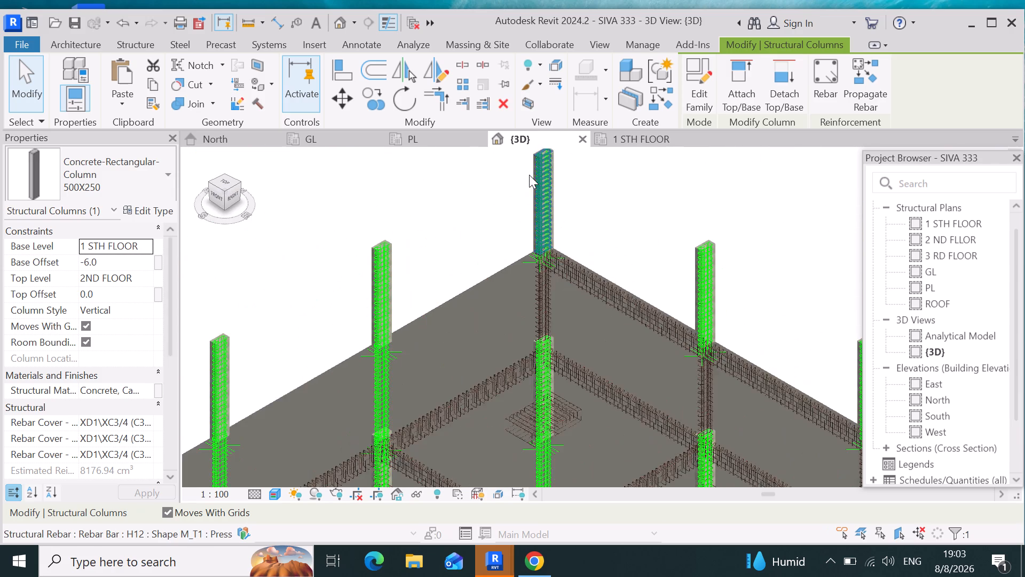
pyautogui.scroll(10, 529, 175)
pyautogui.scroll(-9, 532, 274)
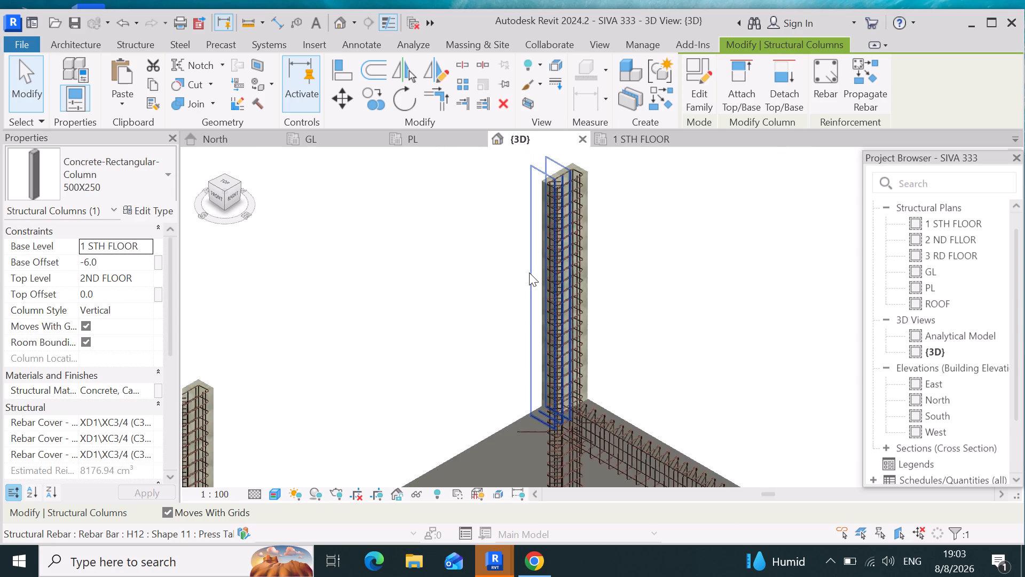
pyautogui.scroll(-8, 529, 272)
pyautogui.scroll(11, 431, 288)
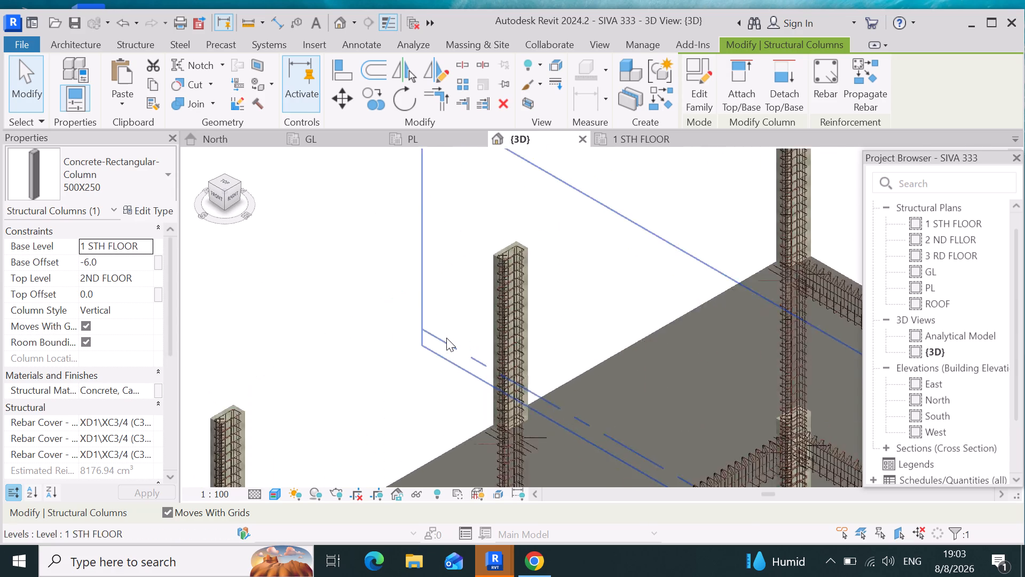
pyautogui.scroll(6, 446, 338)
pyautogui.scroll(-16, 544, 344)
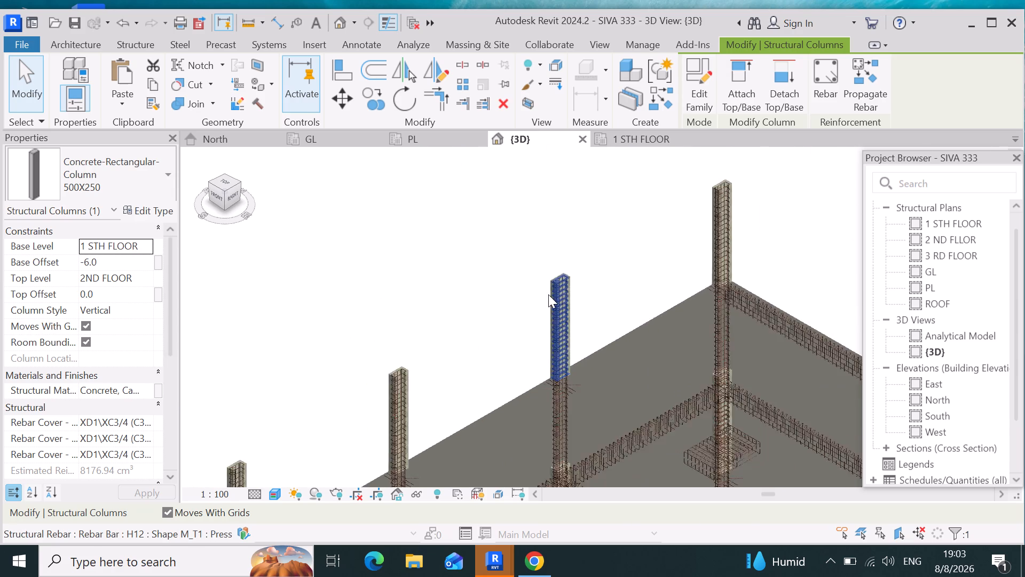
pyautogui.scroll(-10, 473, 305)
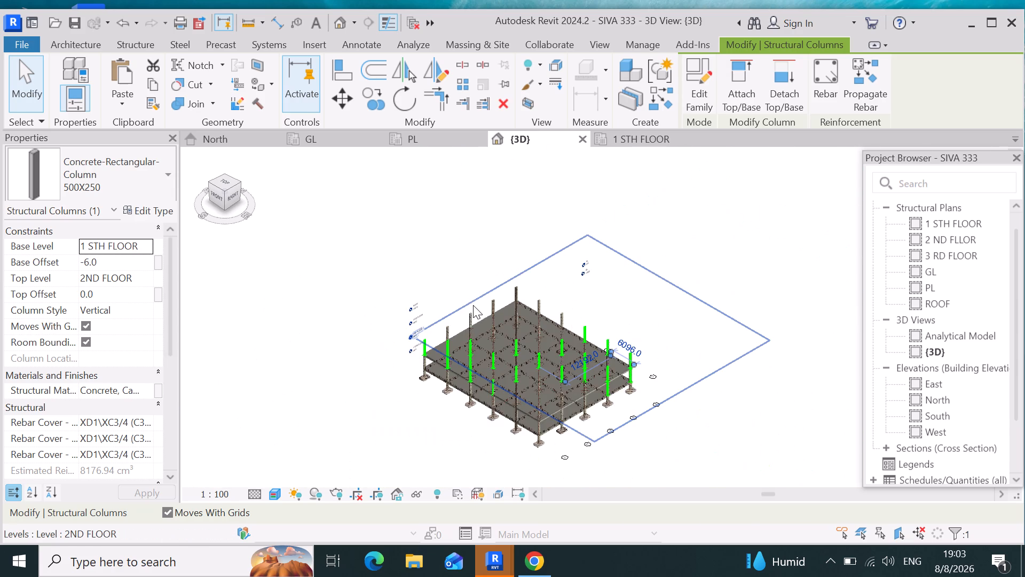
pyautogui.scroll(9, 404, 330)
pyautogui.scroll(8, 436, 387)
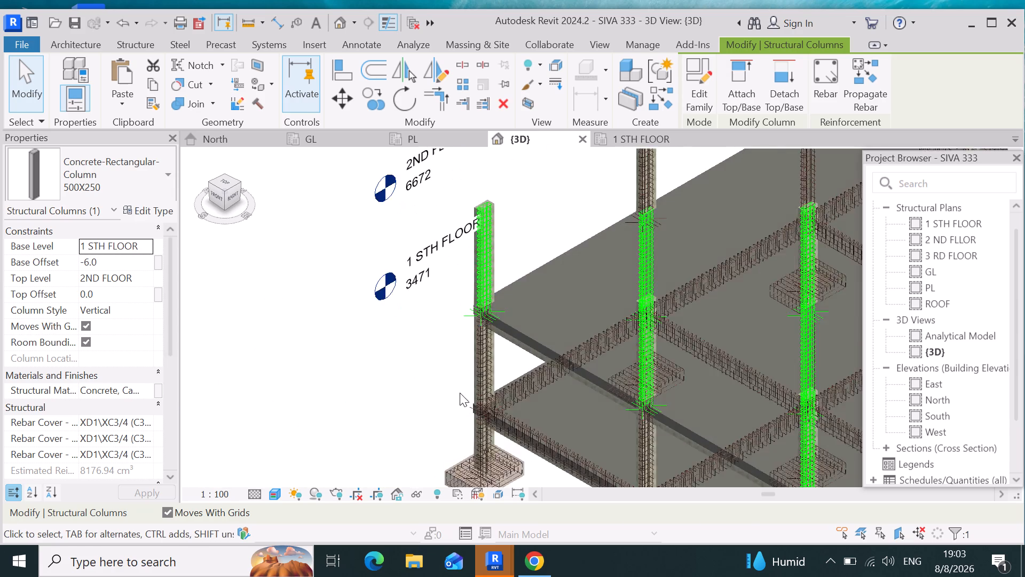
pyautogui.scroll(5, 460, 393)
pyautogui.scroll(4, 507, 301)
pyautogui.scroll(-16, 496, 323)
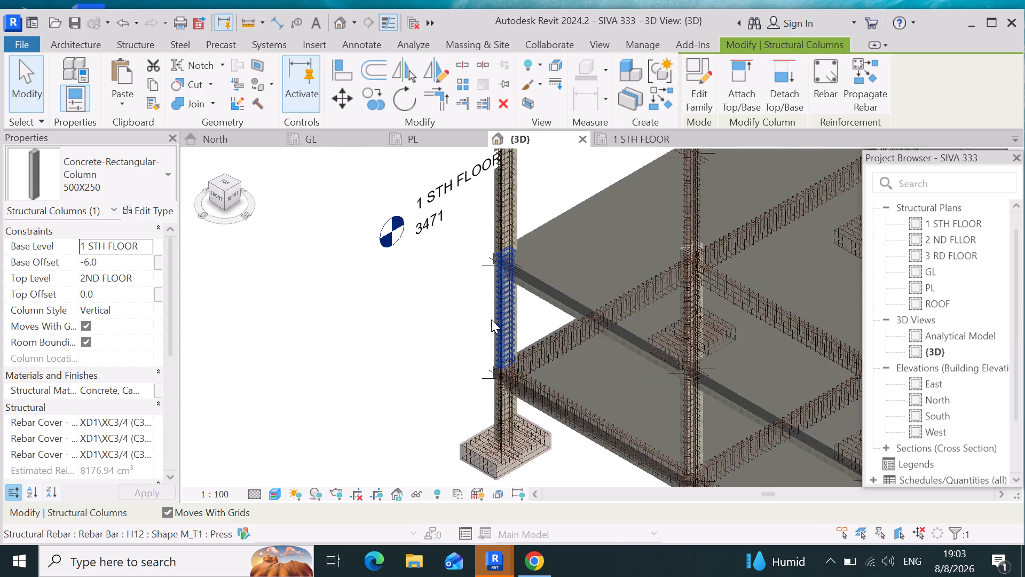
pyautogui.scroll(-6, 491, 308)
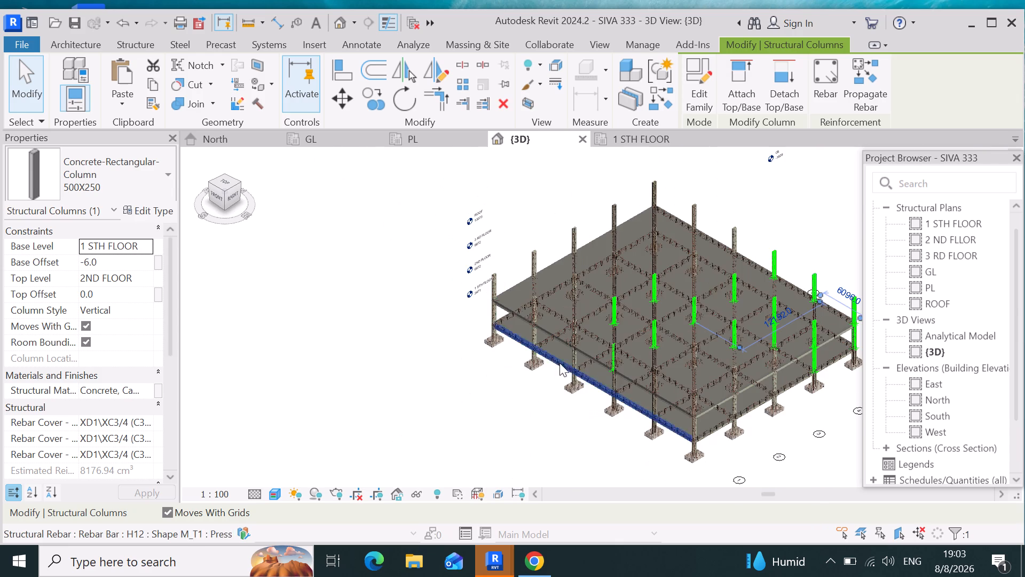
pyautogui.scroll(13, 643, 384)
pyautogui.scroll(5, 610, 261)
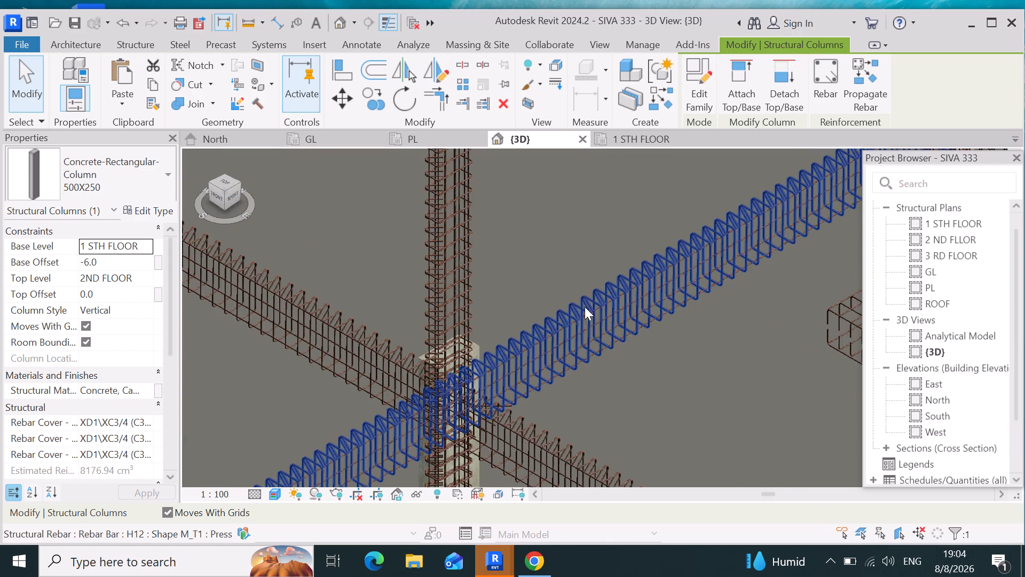
pyautogui.scroll(-20, 580, 312)
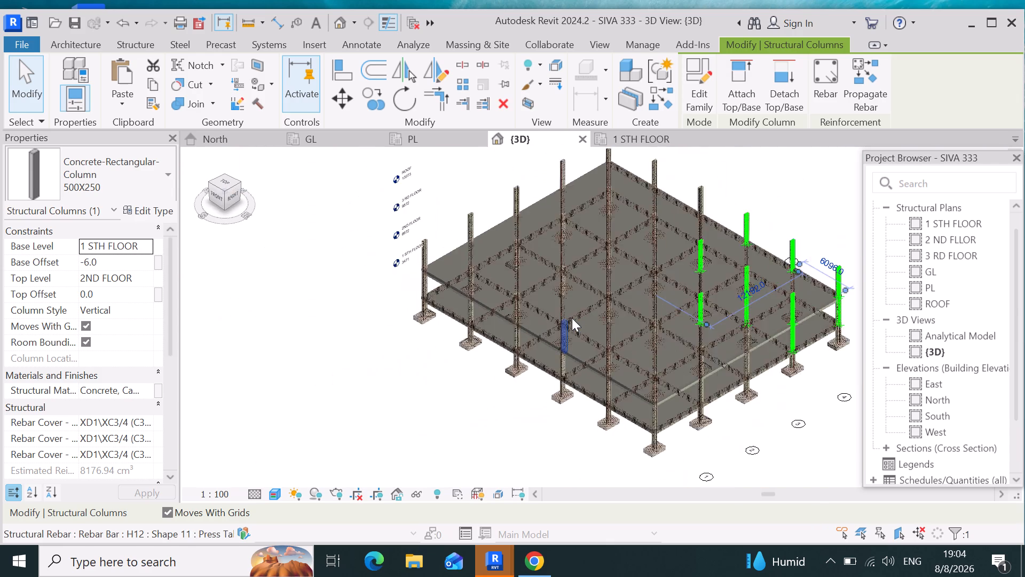
pyautogui.scroll(-1, 572, 318)
pyautogui.scroll(9, 649, 326)
pyautogui.scroll(4, 680, 297)
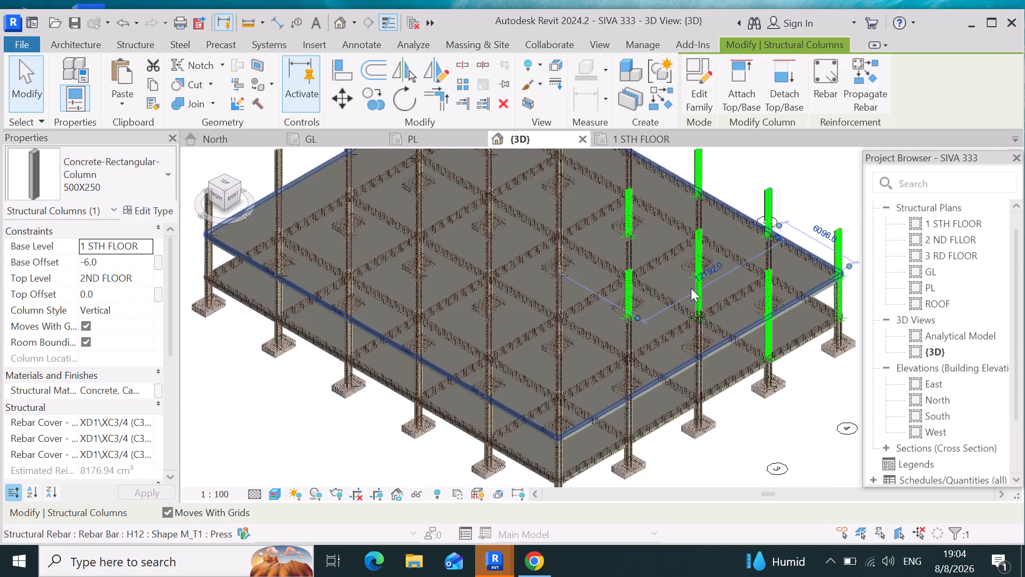
pyautogui.scroll(8, 691, 288)
pyautogui.scroll(5, 725, 229)
pyautogui.scroll(-2, 485, 303)
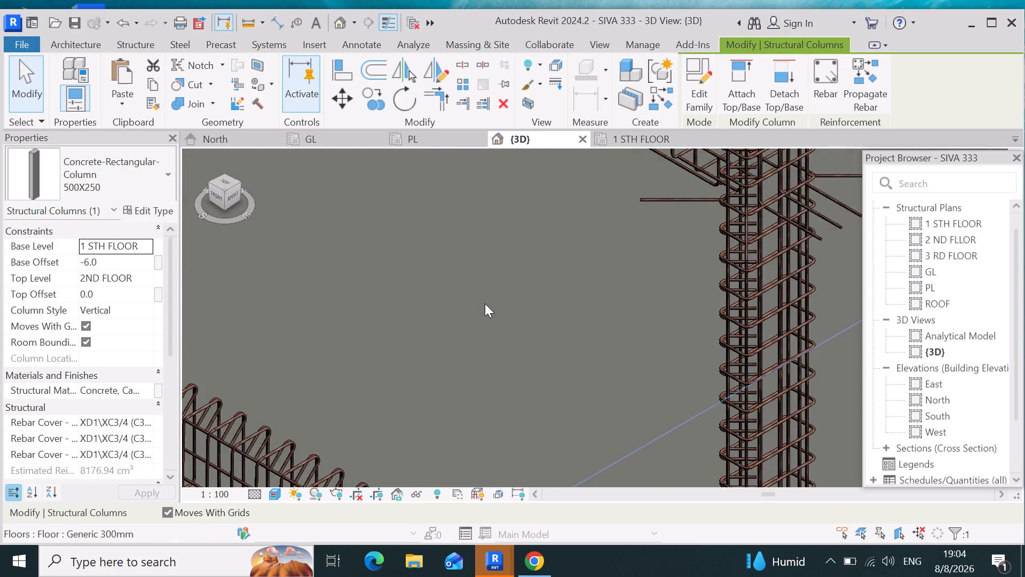
pyautogui.scroll(-16, 485, 303)
pyautogui.scroll(-5, 486, 305)
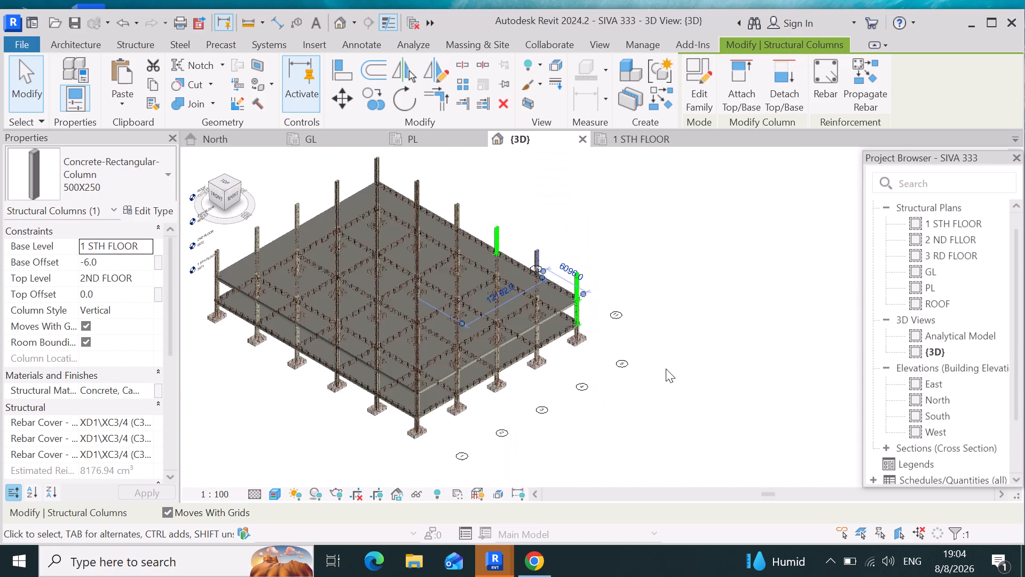
pyautogui.scroll(4, 475, 348)
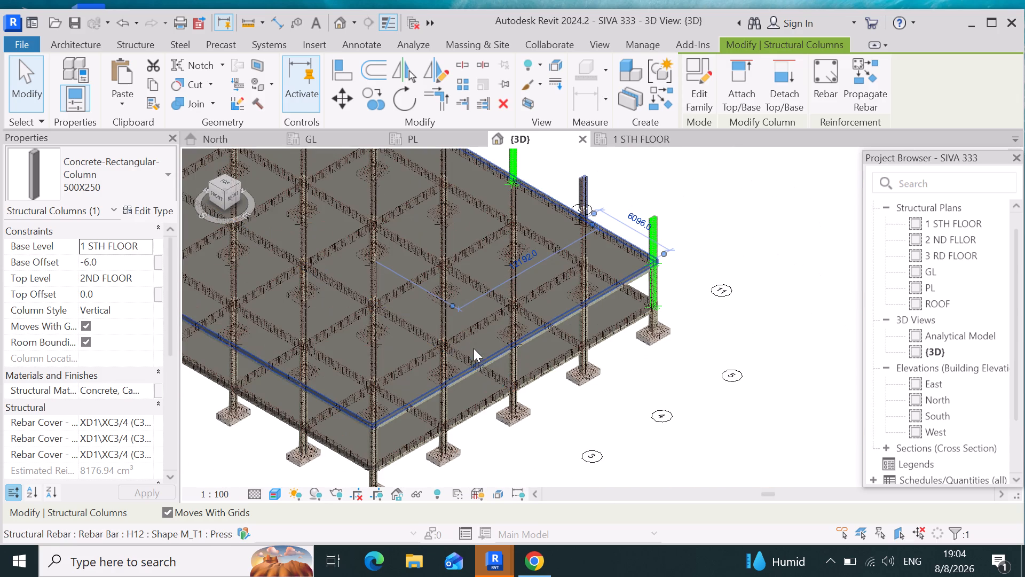
# Examine the pasted upper columns and their reinforcement along the slab edges and corner in the {3D} view.
pyautogui.scroll(5, 393, 425)
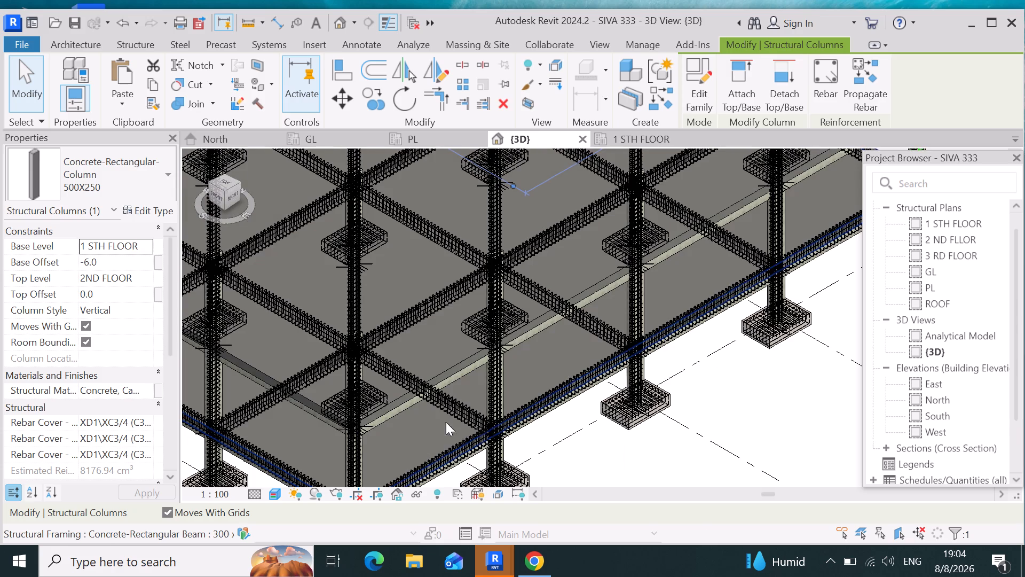
pyautogui.scroll(-5, 541, 383)
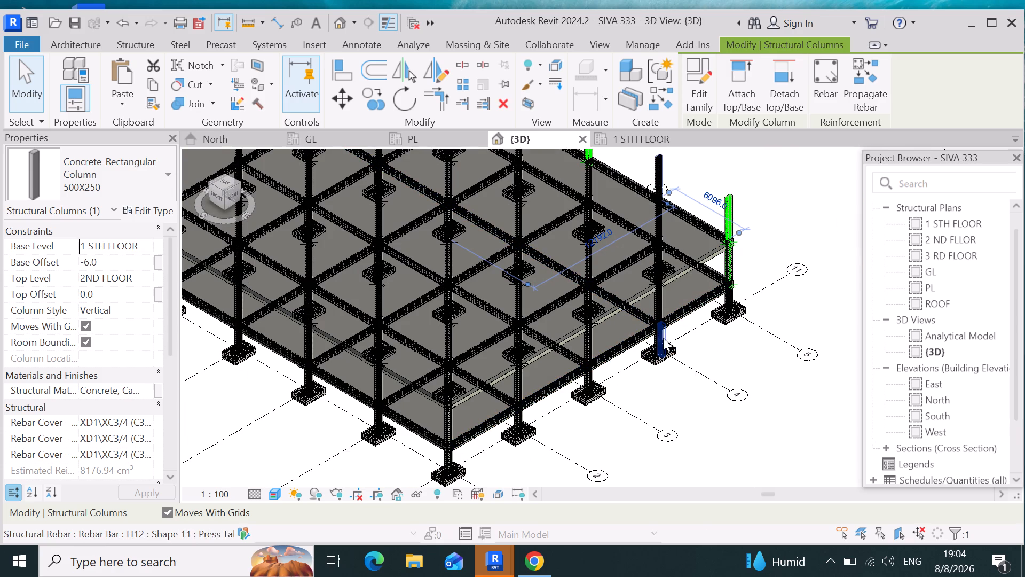
pyautogui.scroll(9, 727, 233)
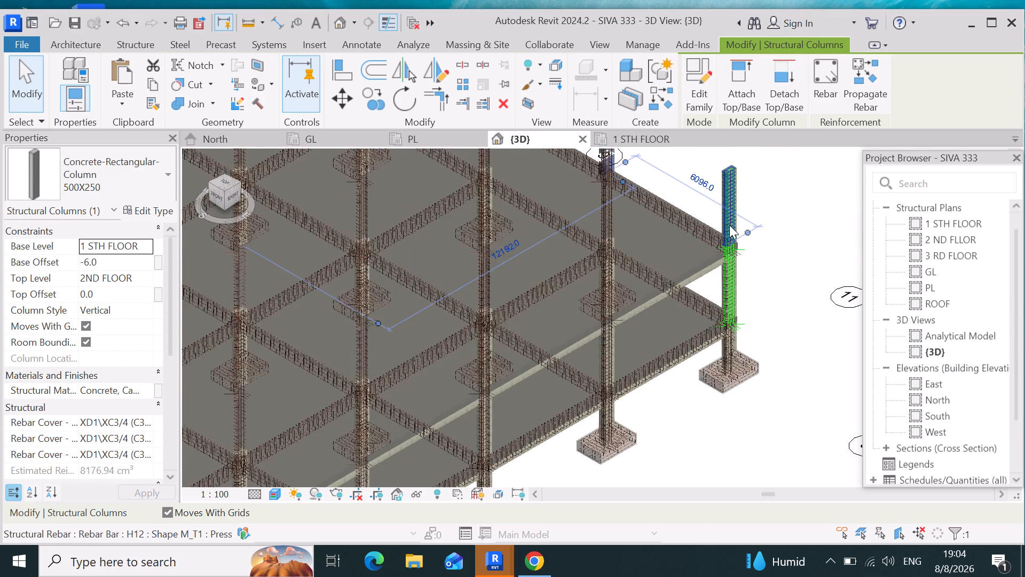
pyautogui.scroll(2, 729, 225)
pyautogui.scroll(5, 726, 367)
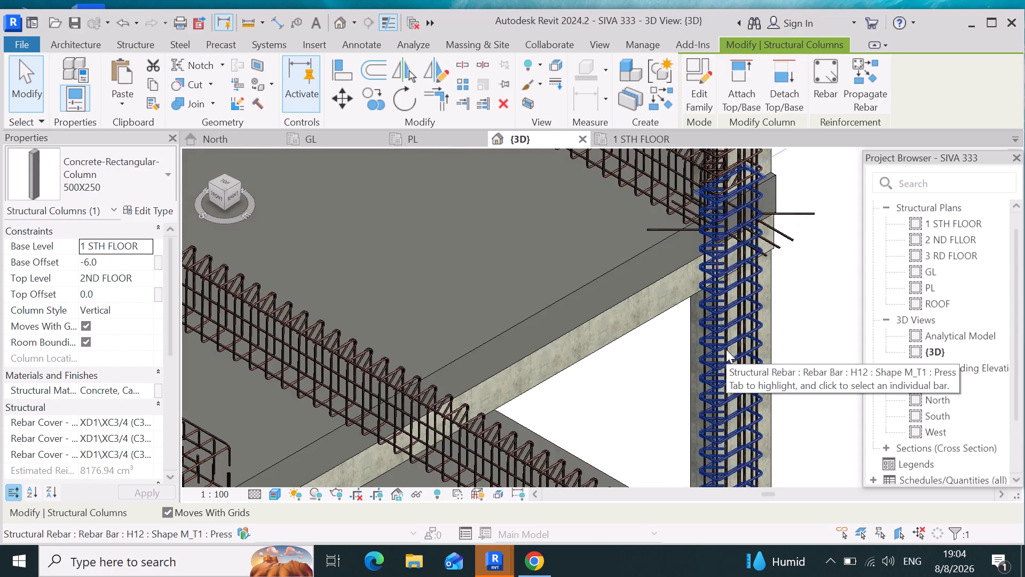
pyautogui.scroll(-18, 726, 346)
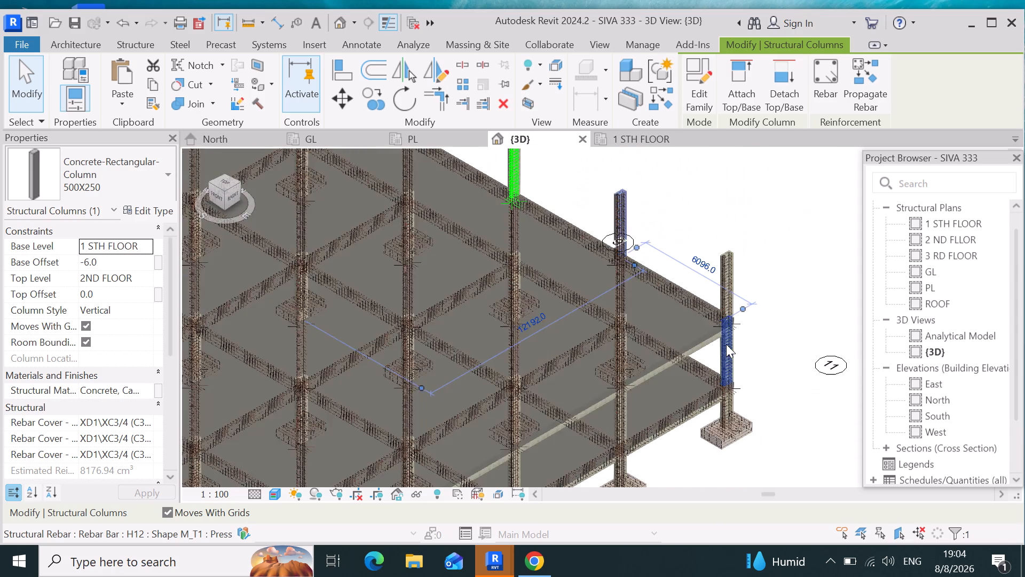
pyautogui.scroll(11, 595, 236)
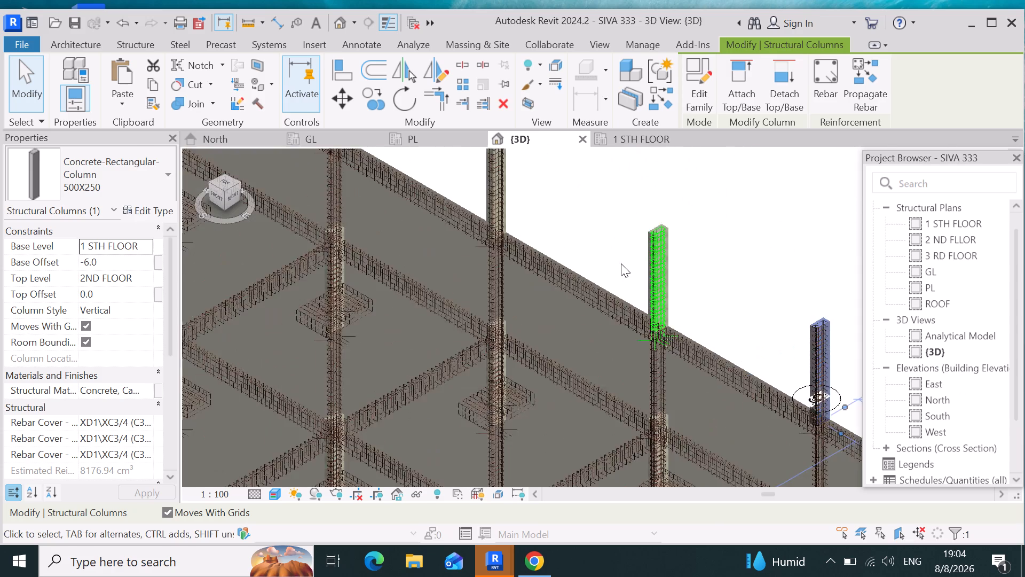
pyautogui.scroll(9, 621, 263)
pyautogui.scroll(5, 695, 302)
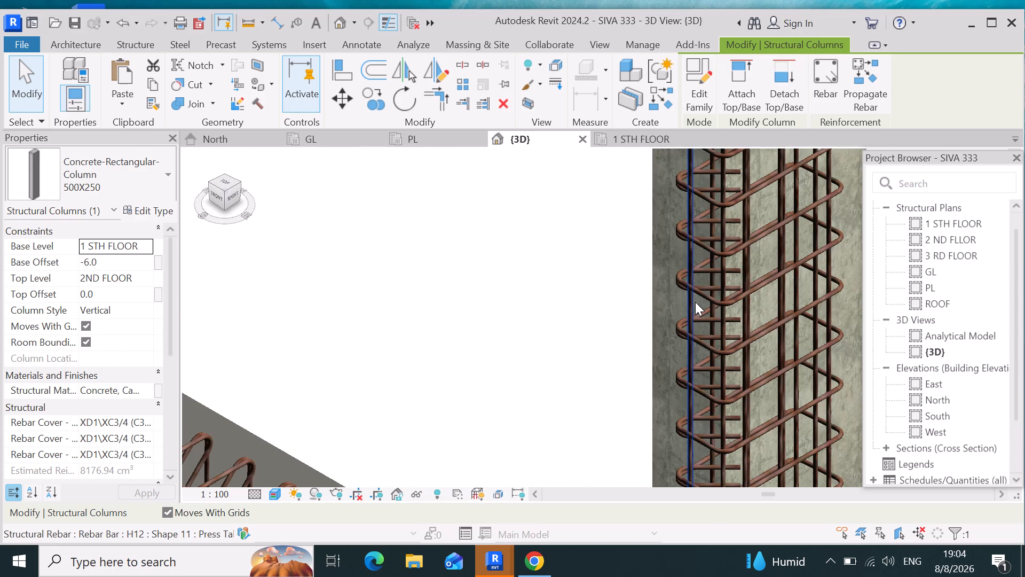
pyautogui.scroll(-20, 695, 302)
pyautogui.scroll(-7, 695, 302)
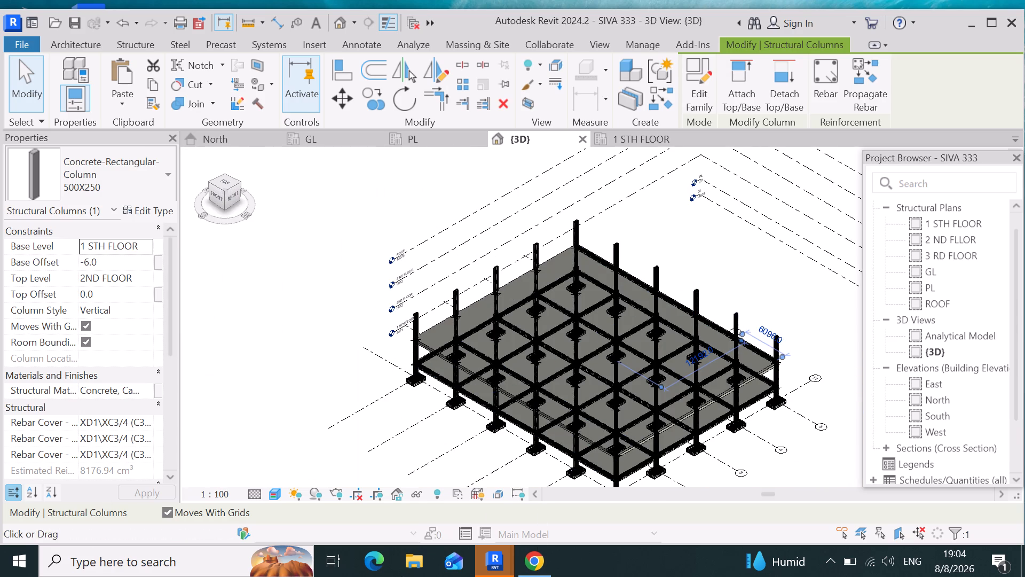
# In the North elevation, copy the first-floor slab and the 300 x 600mm concrete beam below it, and paste them aligned to the 2ND FLOOR level.
pyautogui.click(232, 143)
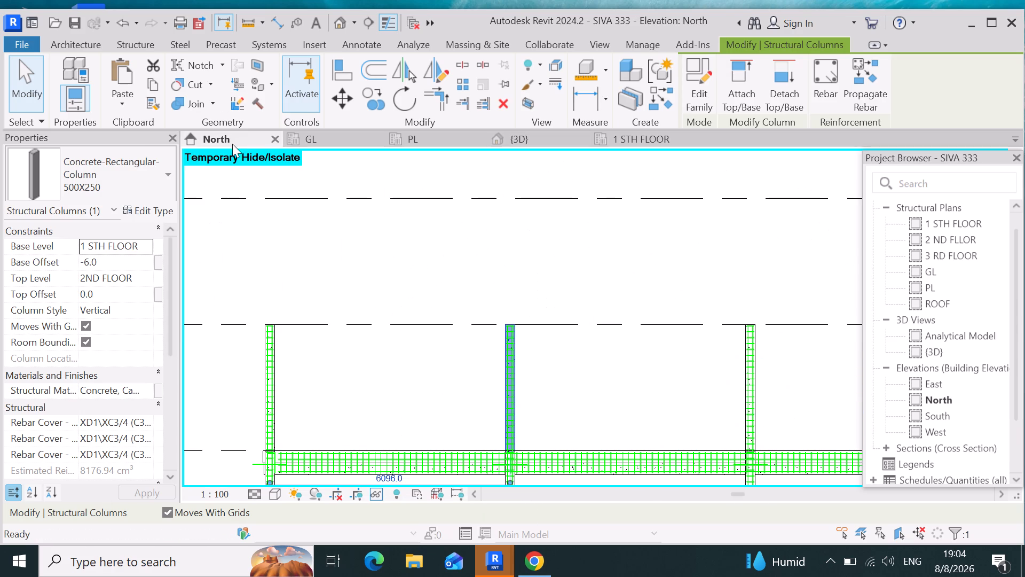
pyautogui.scroll(-9, 369, 318)
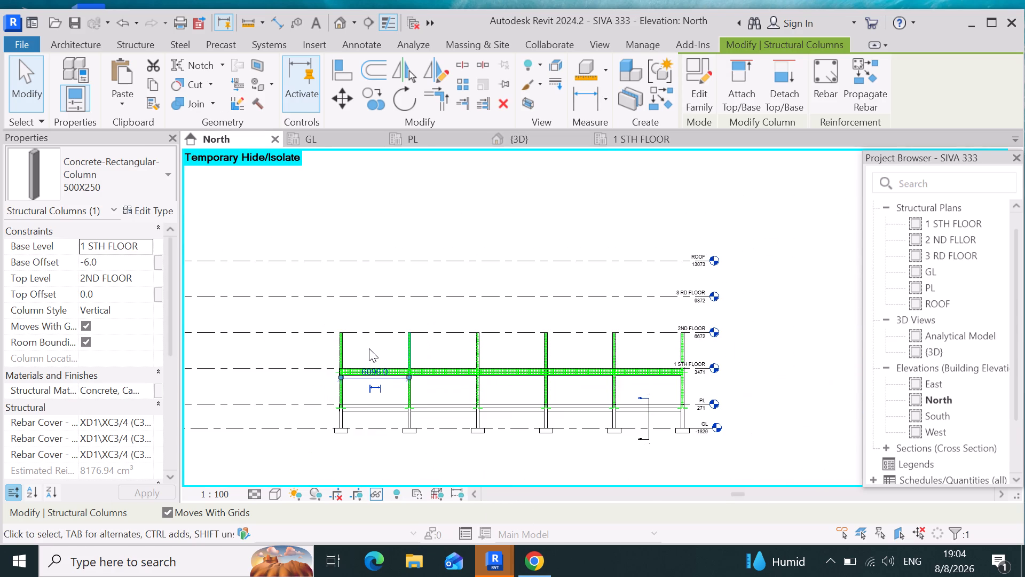
pyautogui.scroll(3, 769, 408)
pyautogui.scroll(10, 673, 353)
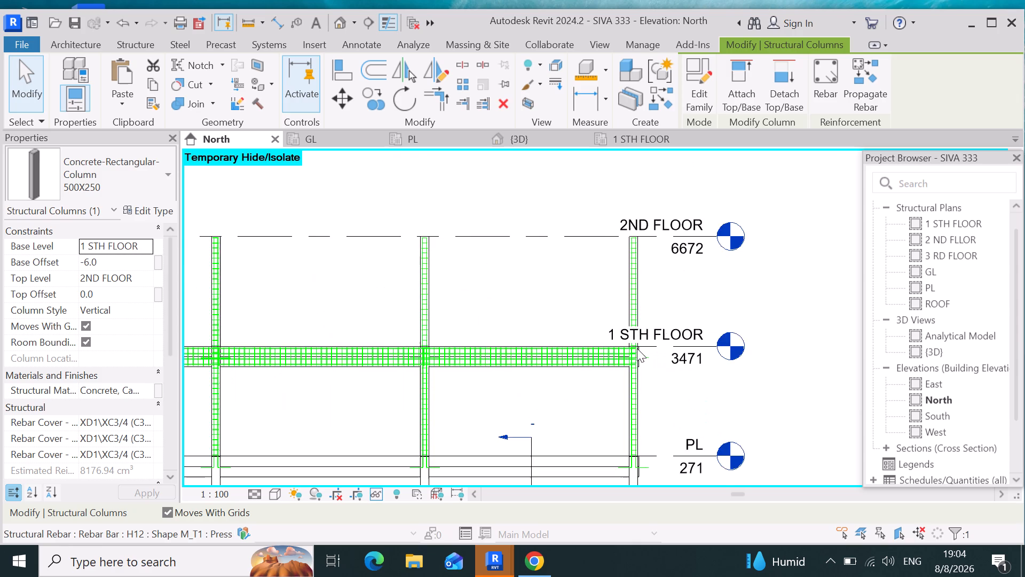
pyautogui.scroll(9, 637, 348)
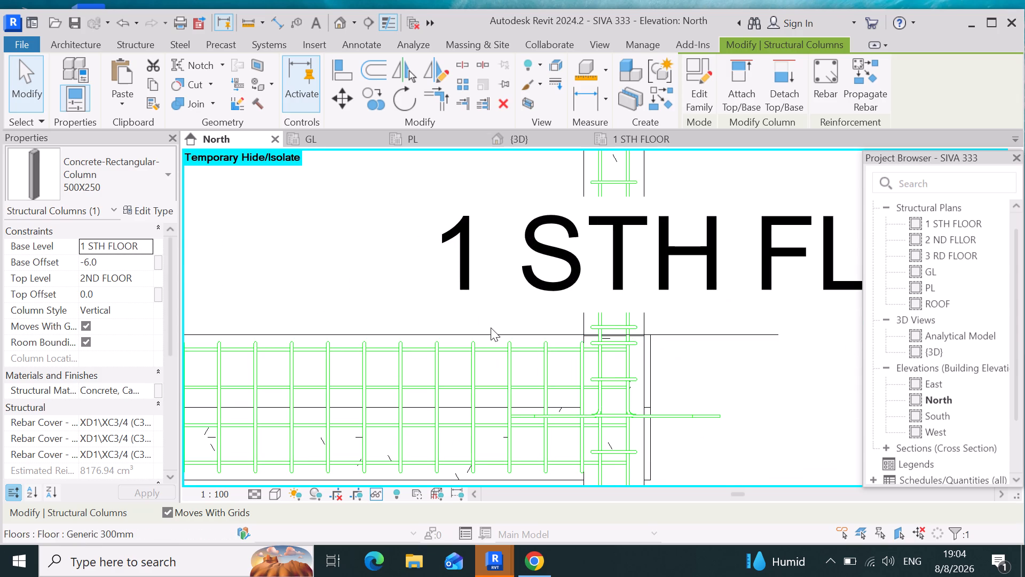
pyautogui.click(508, 333)
pyautogui.scroll(-5, 771, 325)
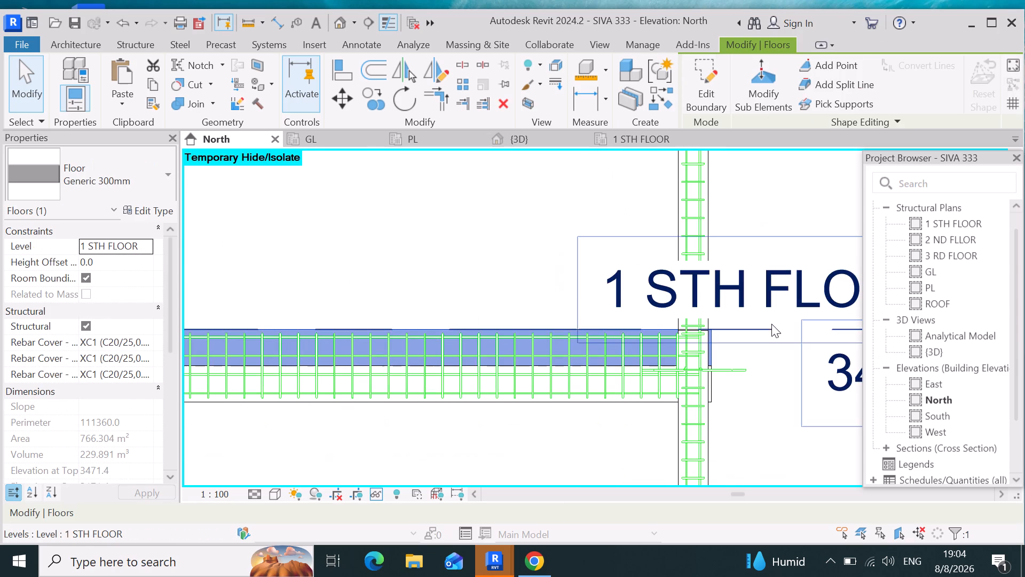
pyautogui.keyDown('ctrl'); pyautogui.click(645, 406); pyautogui.keyUp('ctrl')
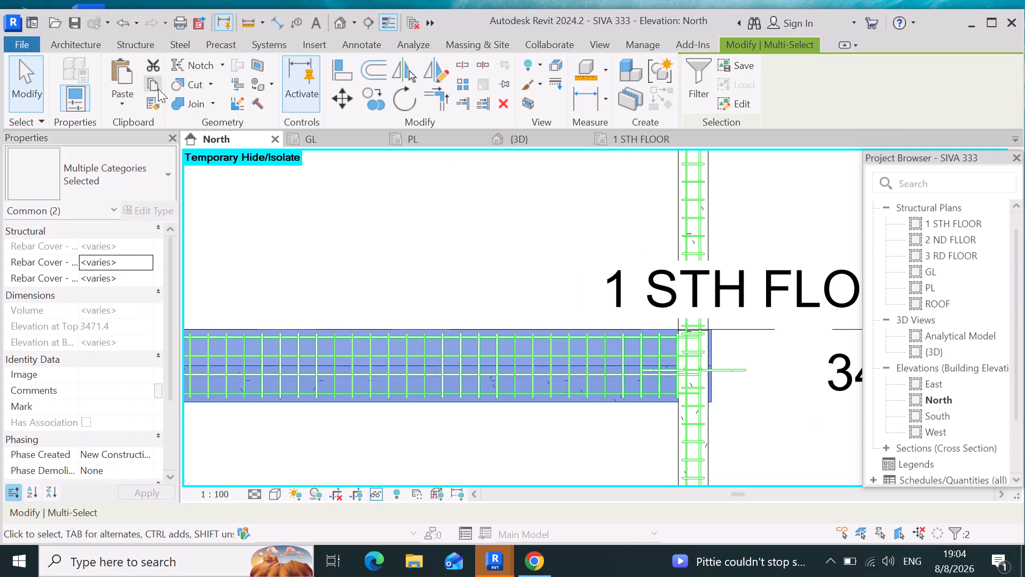
pyautogui.click(148, 78)
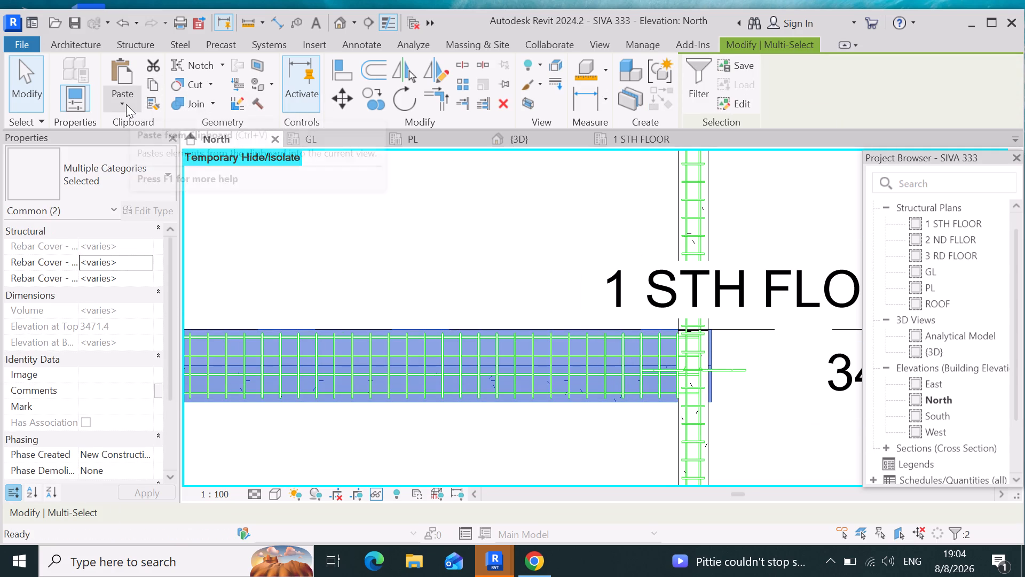
pyautogui.click(126, 104)
pyautogui.click(165, 165)
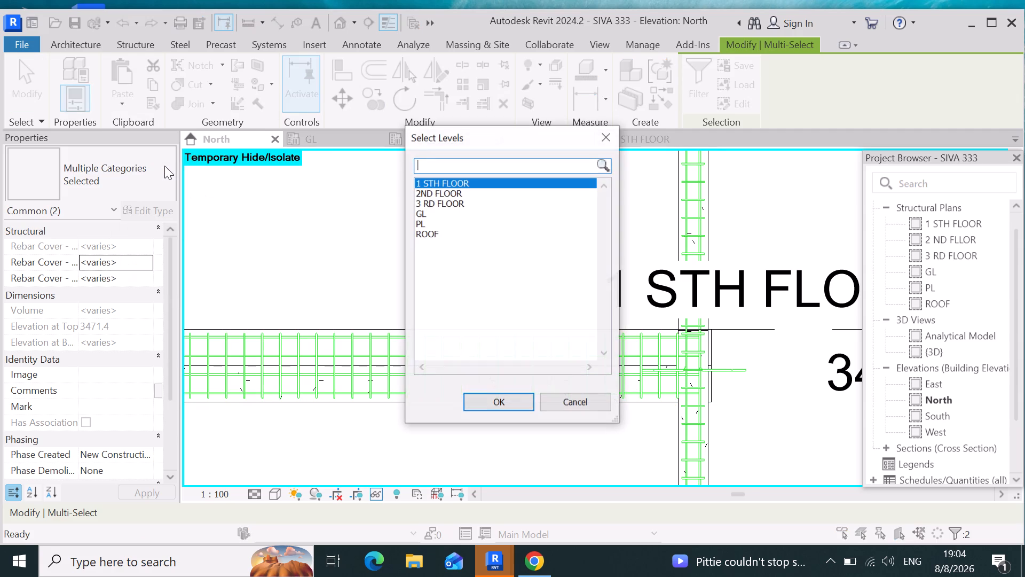
pyautogui.click(451, 192)
pyautogui.click(501, 403)
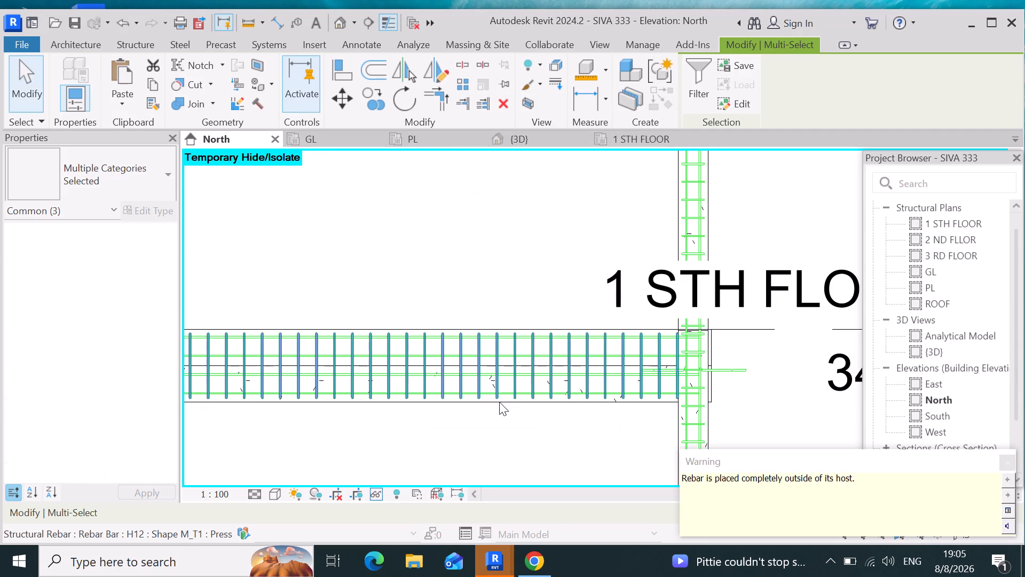
pyautogui.scroll(-10, 703, 394)
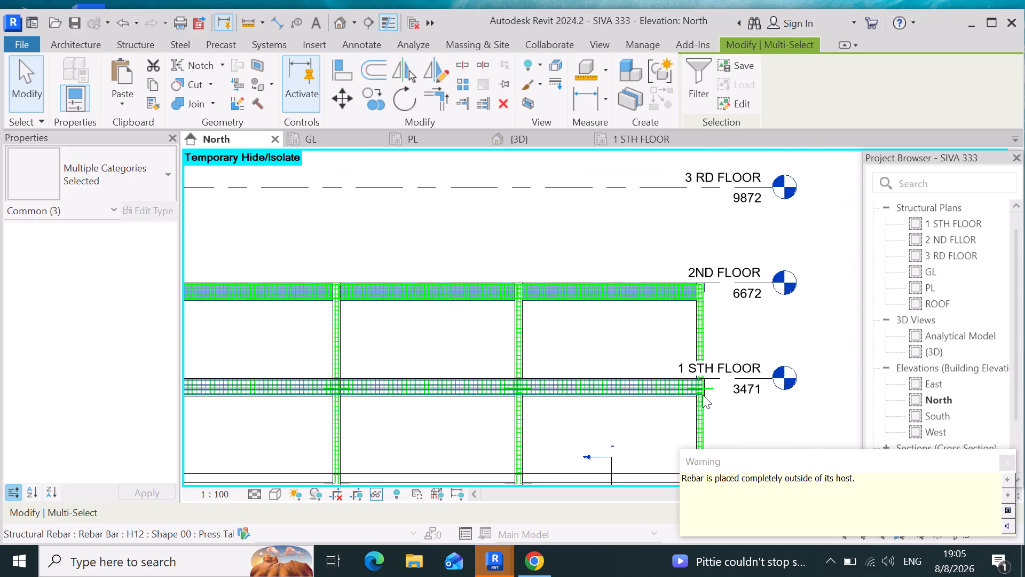
# Examine the pasted second-floor slab and beam against the columns, their reinforcement and the first-floor framing in the {3D} view.
pyautogui.click(539, 135)
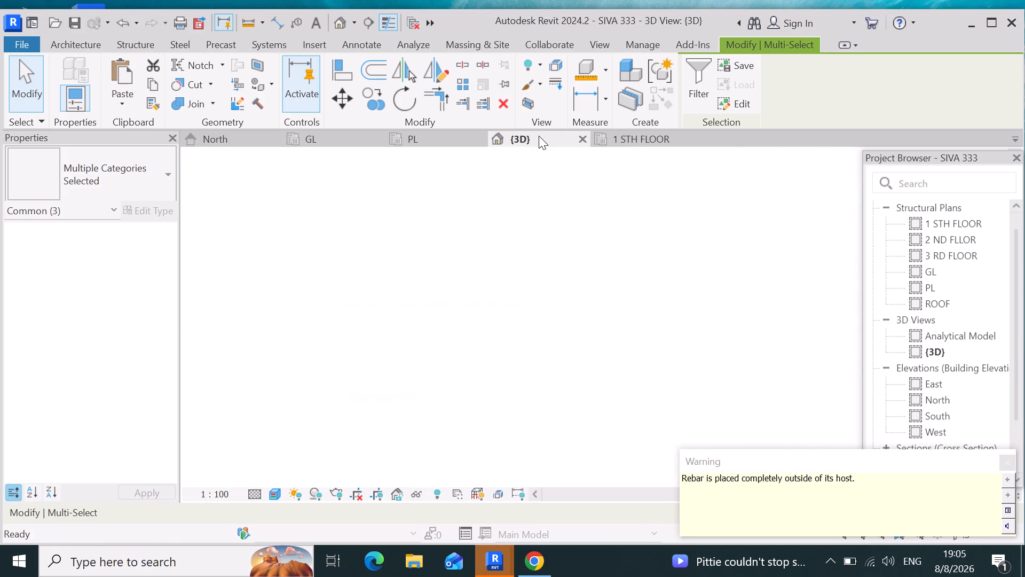
pyautogui.scroll(4, 583, 379)
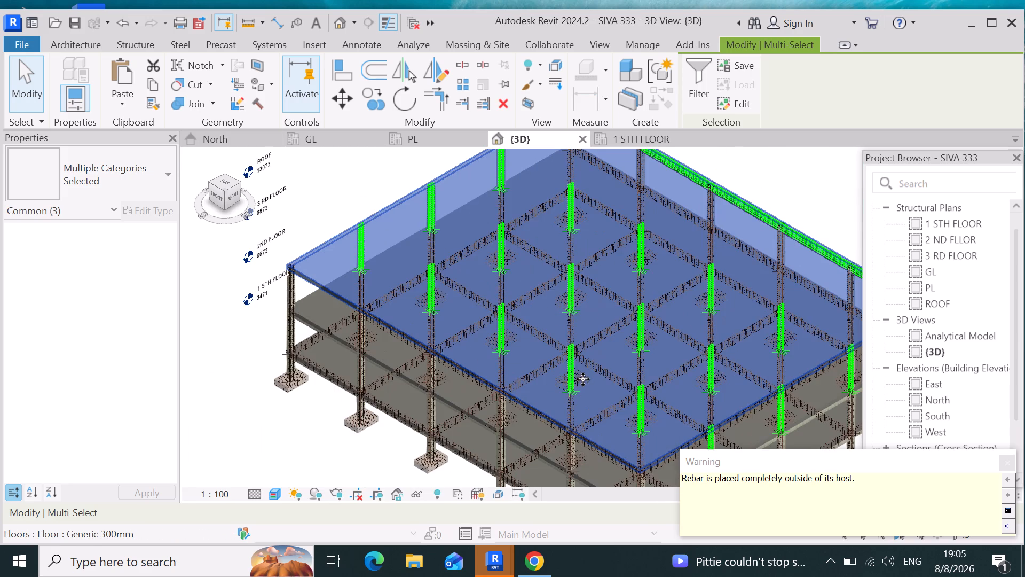
pyautogui.scroll(5, 453, 356)
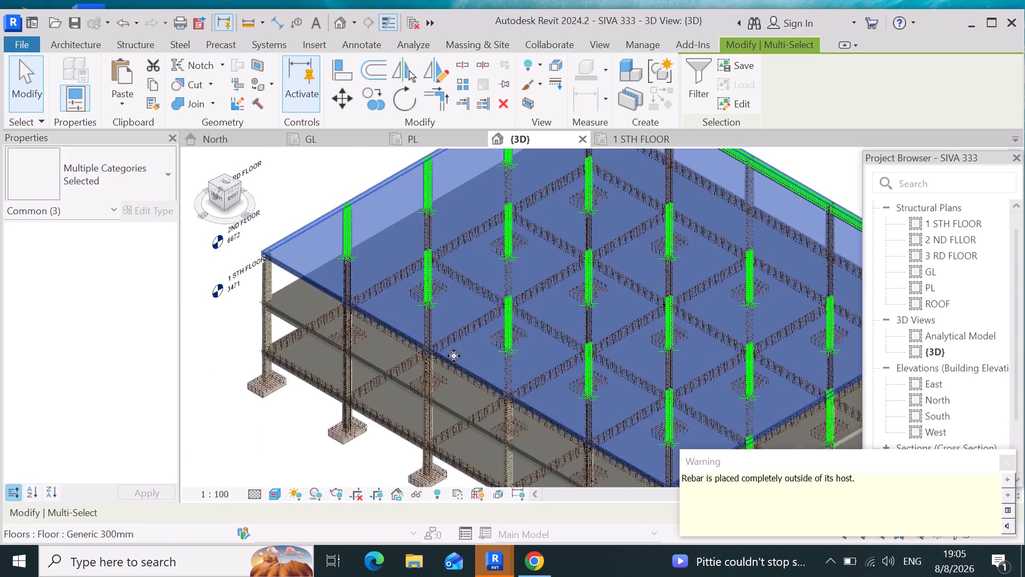
pyautogui.scroll(4, 446, 358)
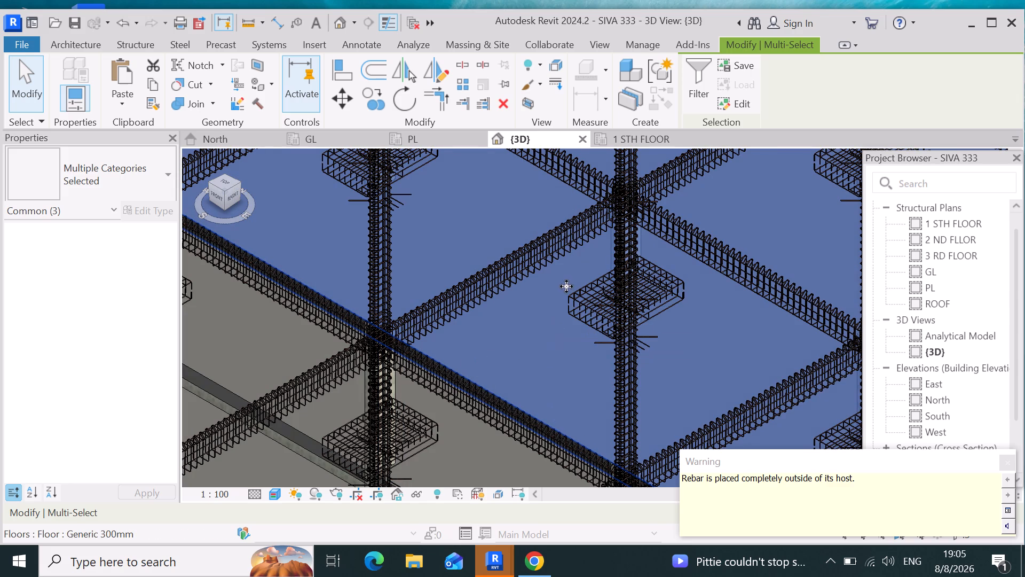
pyautogui.scroll(-5, 567, 285)
pyautogui.scroll(-2, 498, 308)
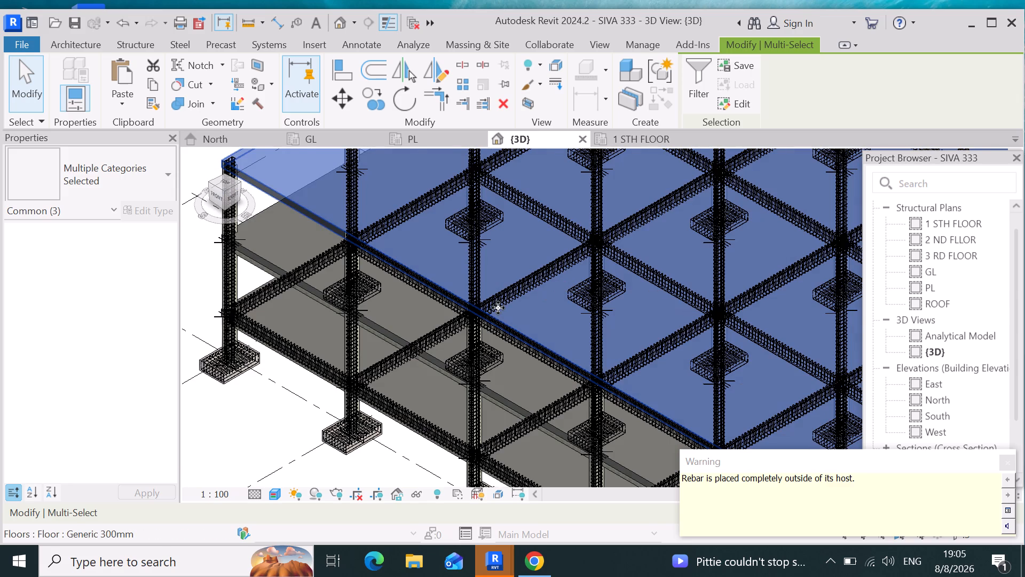
pyautogui.scroll(-1, 498, 308)
pyautogui.scroll(-3, 418, 305)
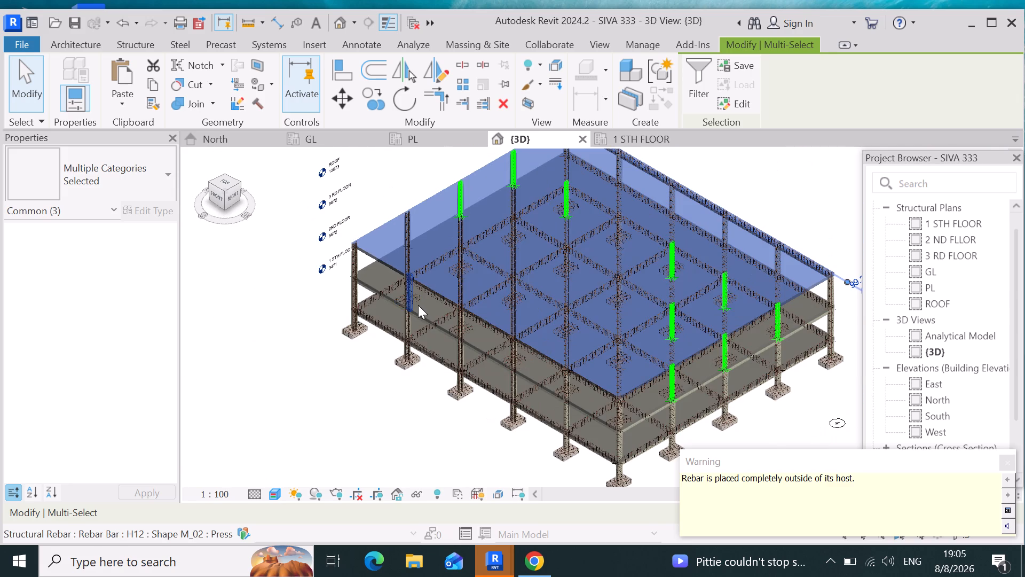
pyautogui.scroll(10, 478, 197)
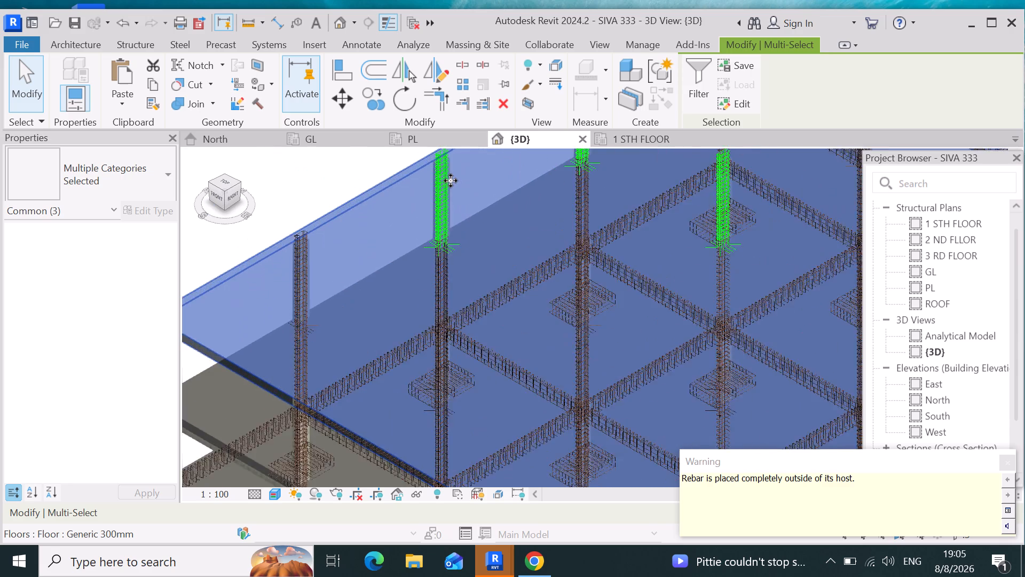
pyautogui.scroll(7, 451, 181)
pyautogui.scroll(-11, 448, 264)
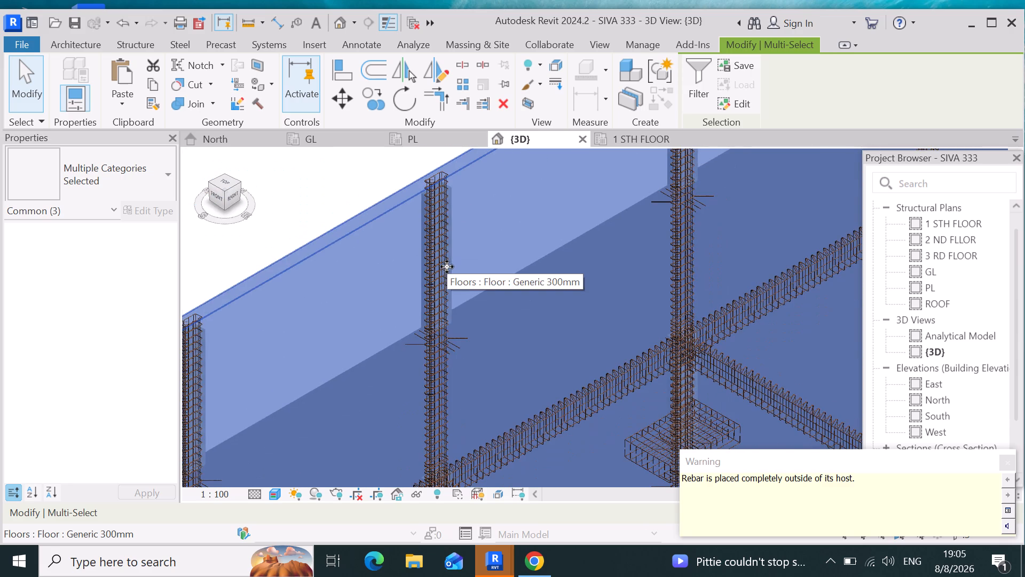
pyautogui.scroll(-9, 445, 268)
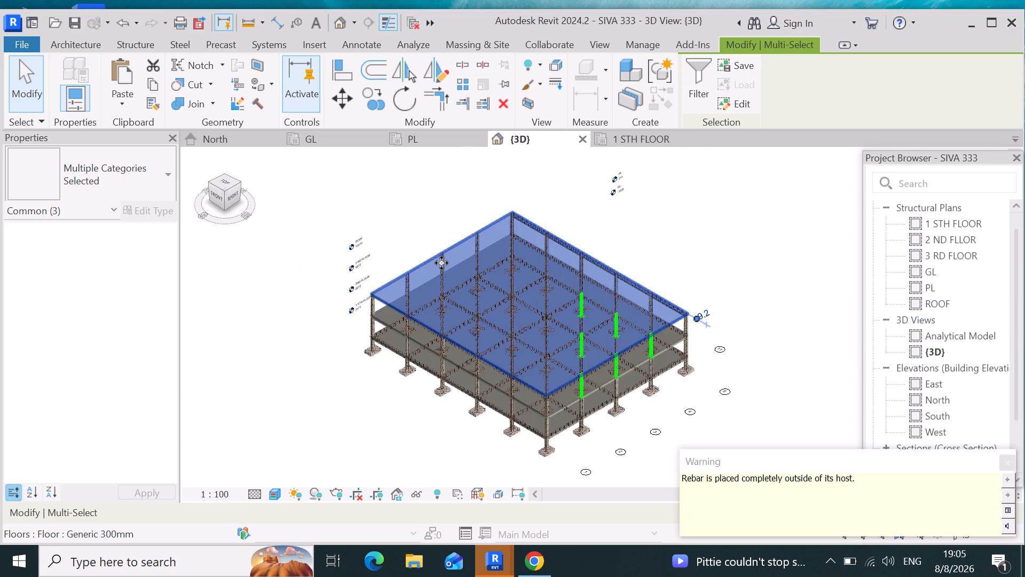
pyautogui.scroll(4, 506, 439)
pyautogui.scroll(1, 670, 362)
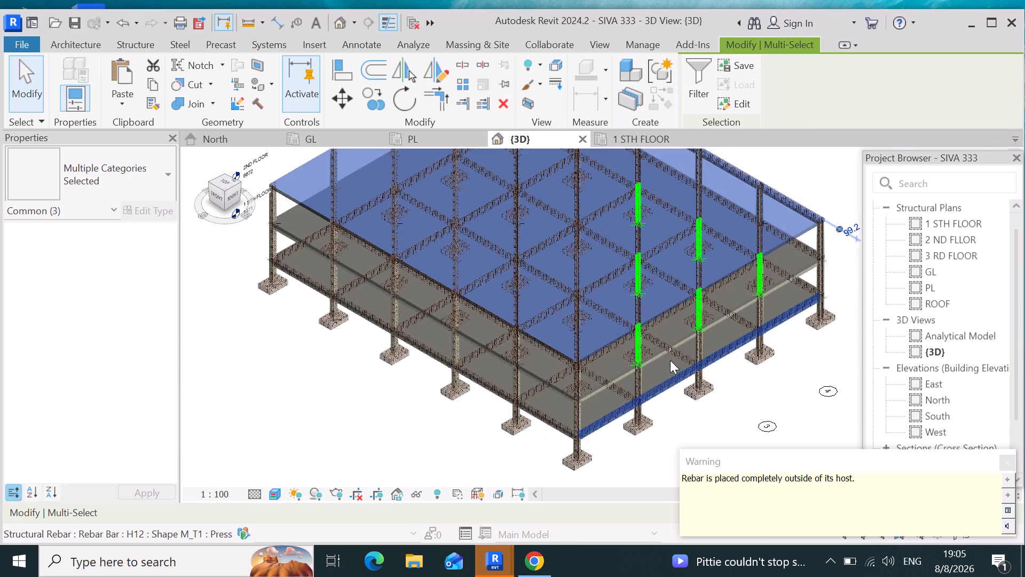
pyautogui.scroll(10, 670, 360)
pyautogui.scroll(3, 728, 405)
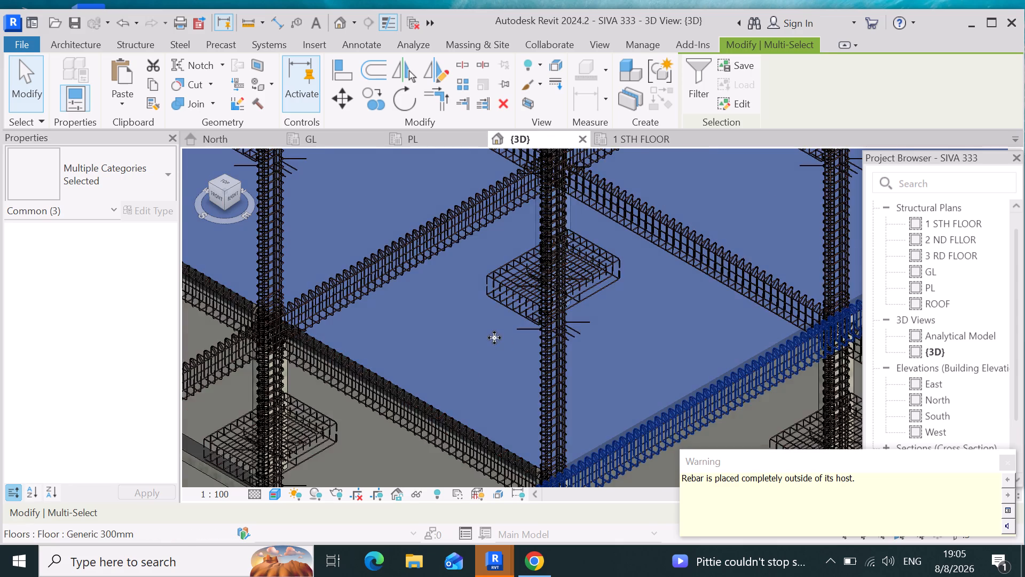
pyautogui.scroll(-13, 494, 336)
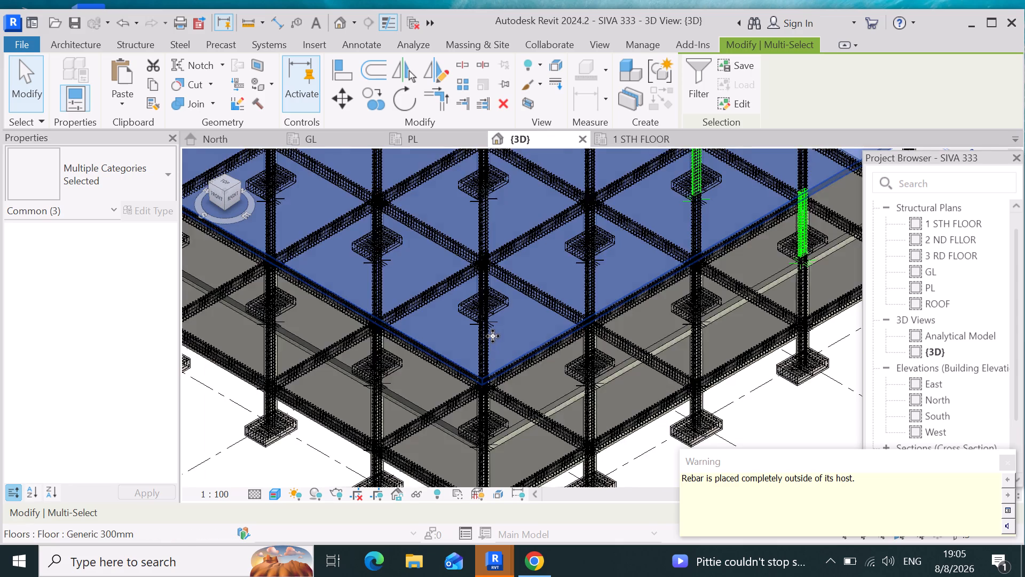
pyautogui.scroll(-1, 493, 336)
pyautogui.scroll(10, 669, 302)
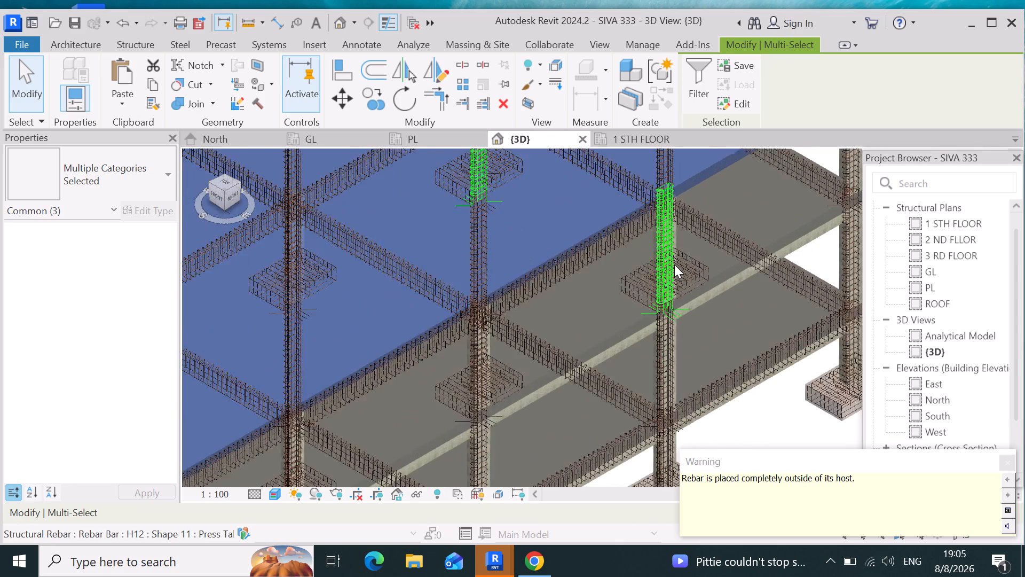
pyautogui.scroll(4, 673, 261)
pyautogui.scroll(-9, 635, 307)
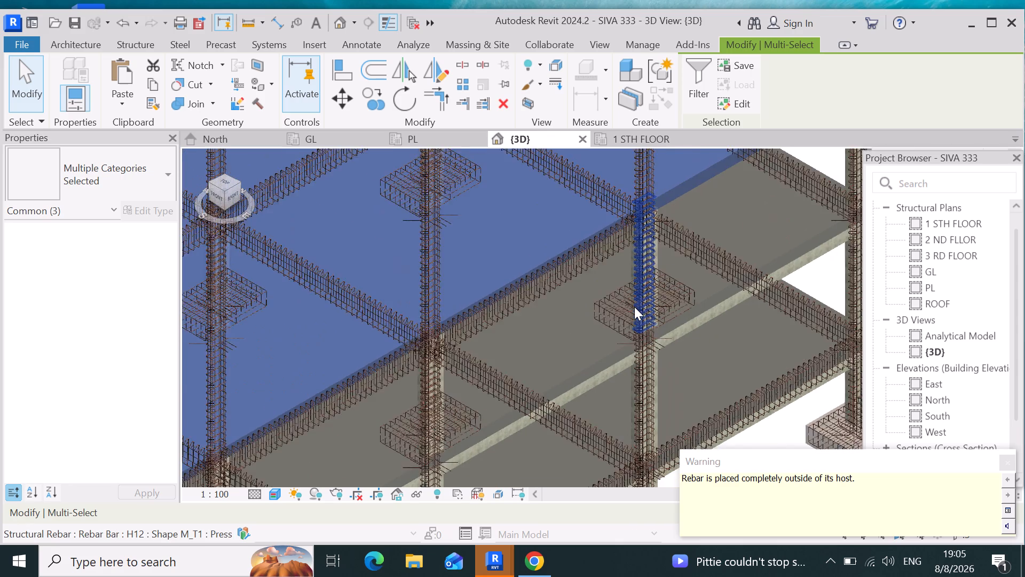
pyautogui.scroll(-4, 634, 307)
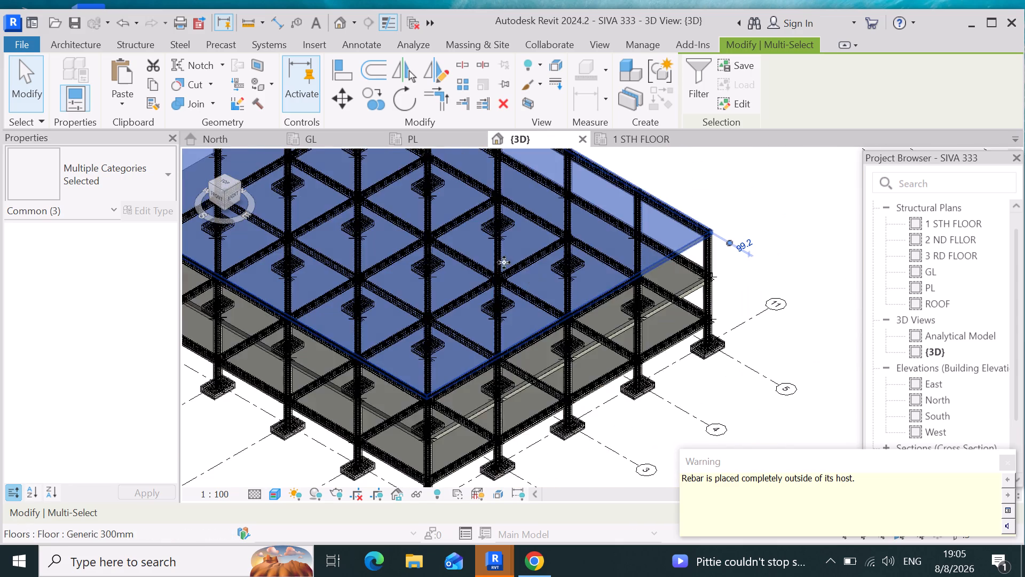
pyautogui.scroll(-4, 545, 315)
pyautogui.scroll(3, 476, 377)
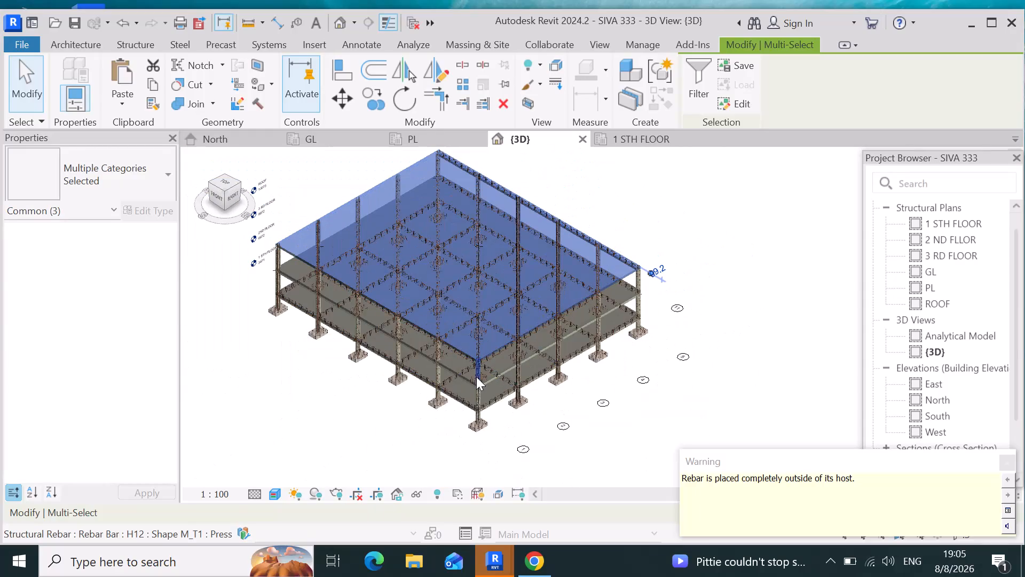
pyautogui.scroll(4, 476, 377)
pyautogui.scroll(4, 462, 433)
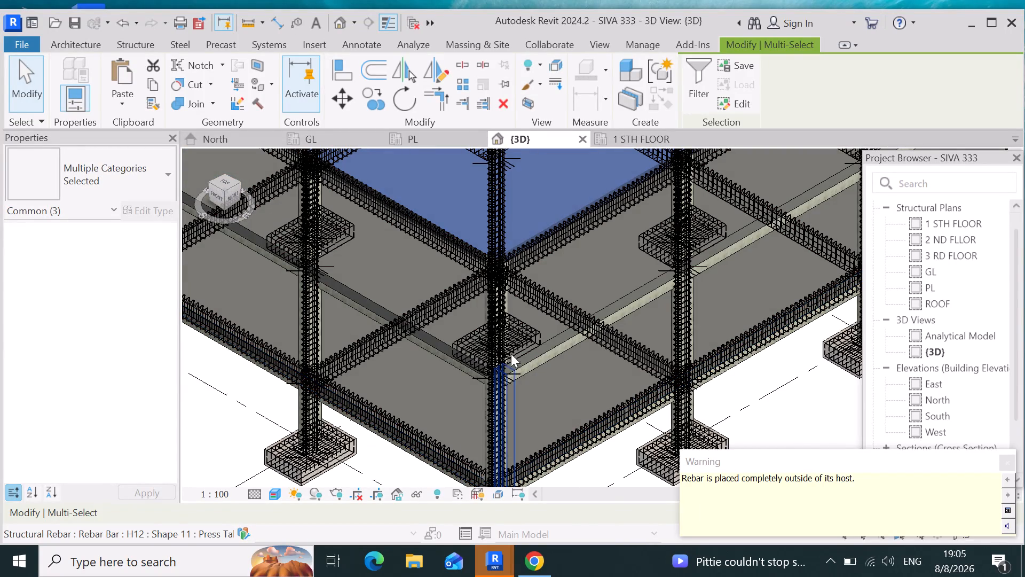
# Undo the paste of the first-floor slab and beam onto the 2ND FLOOR level.
pyautogui.scroll(3, 514, 347)
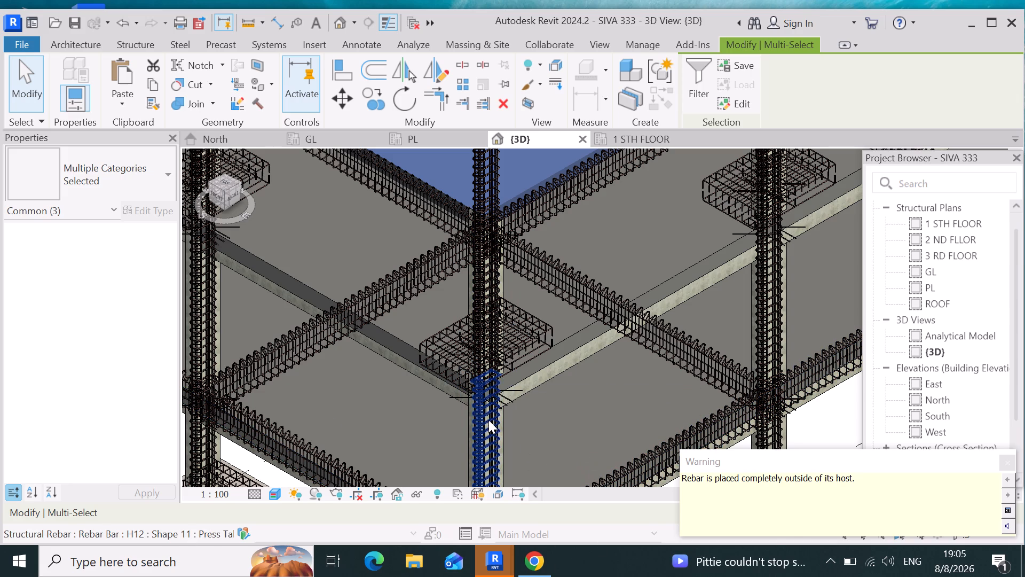
pyautogui.scroll(4, 489, 420)
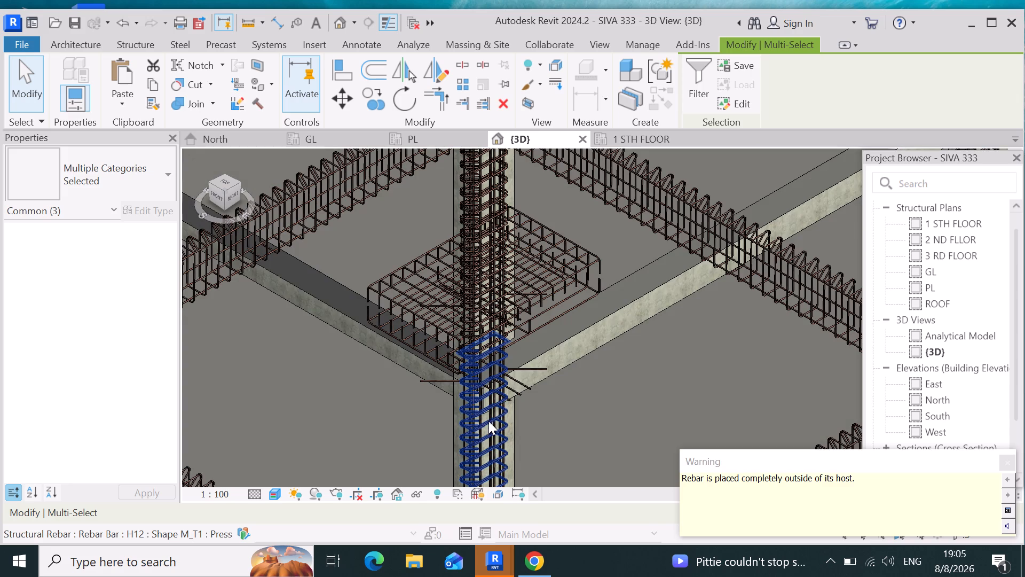
pyautogui.scroll(-10, 495, 423)
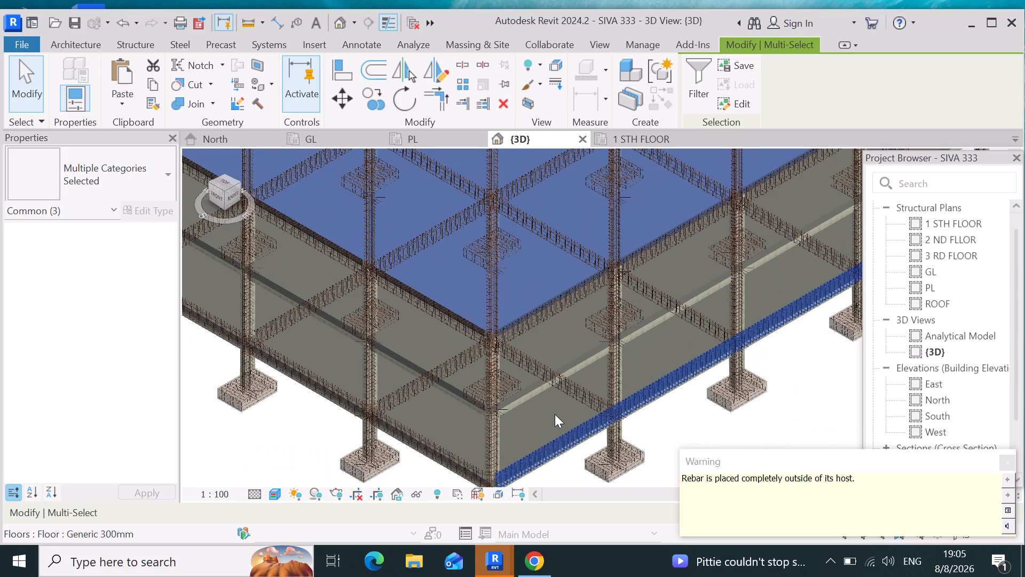
pyautogui.scroll(-4, 557, 406)
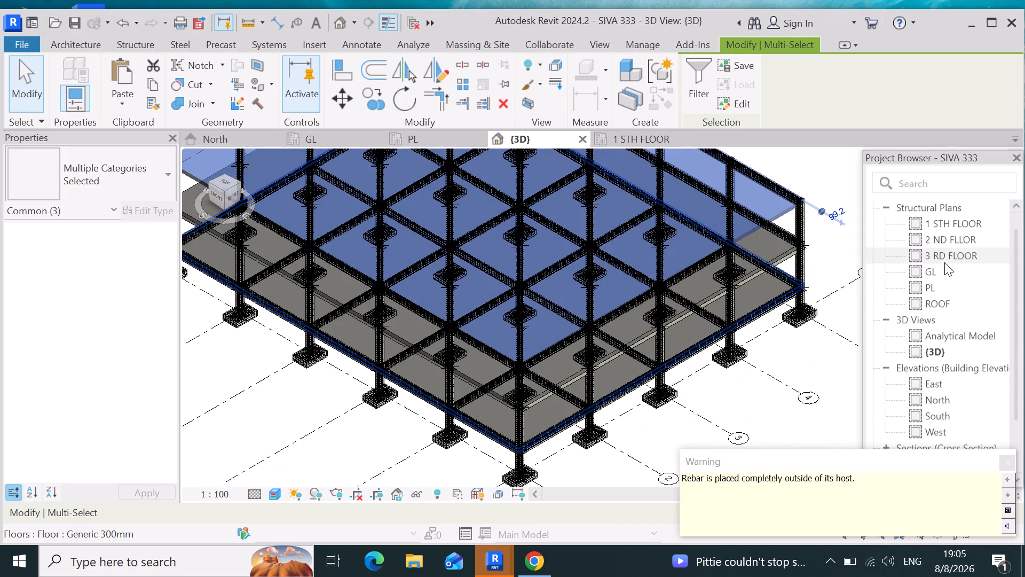
pyautogui.hotkey('ctrl', 'z')
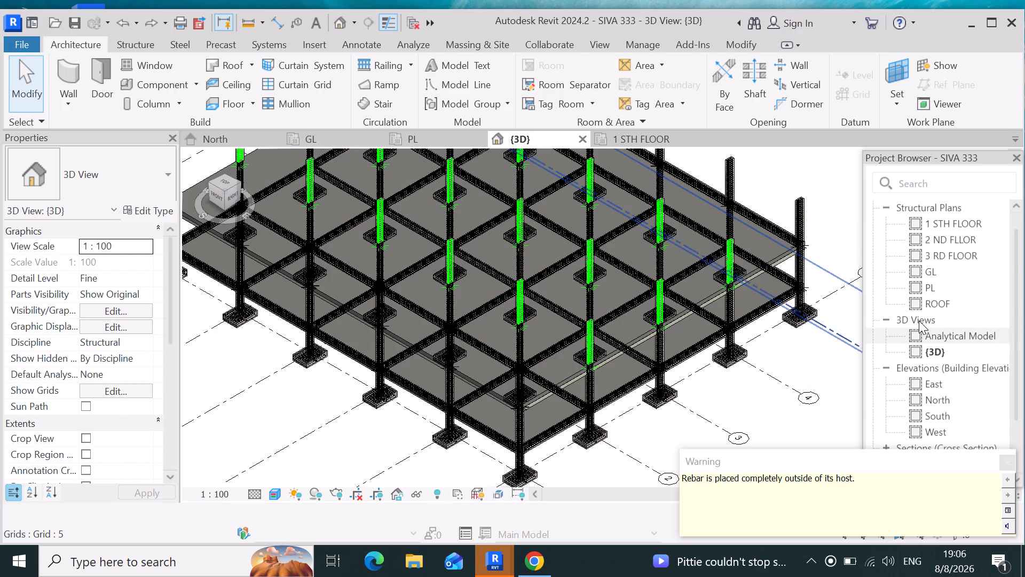
# Open the 3 RD FLOOR structural plan and examine it for grids and framing around the elevation markers.
pyautogui.doubleClick(968, 257)
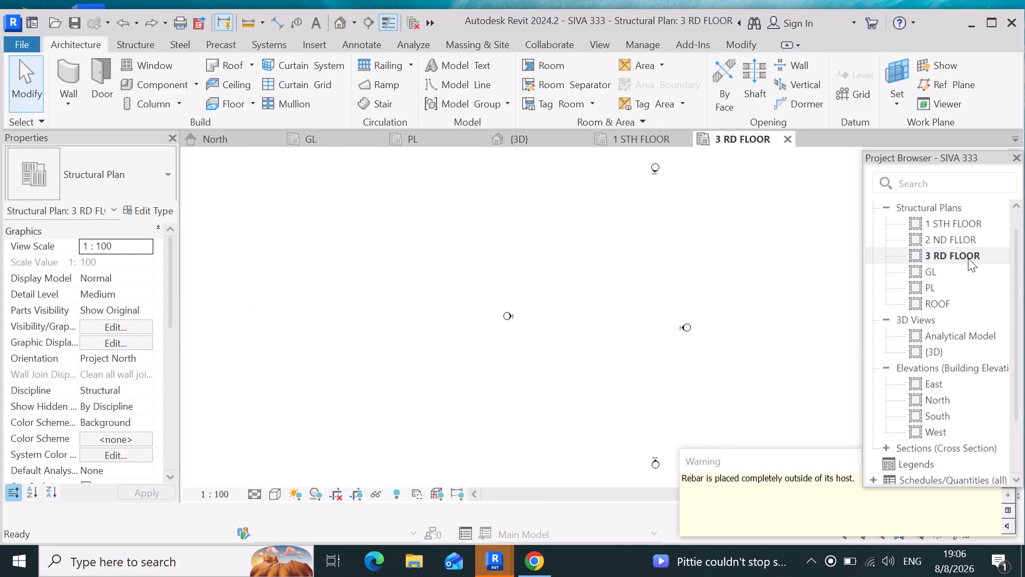
pyautogui.scroll(-5, 589, 311)
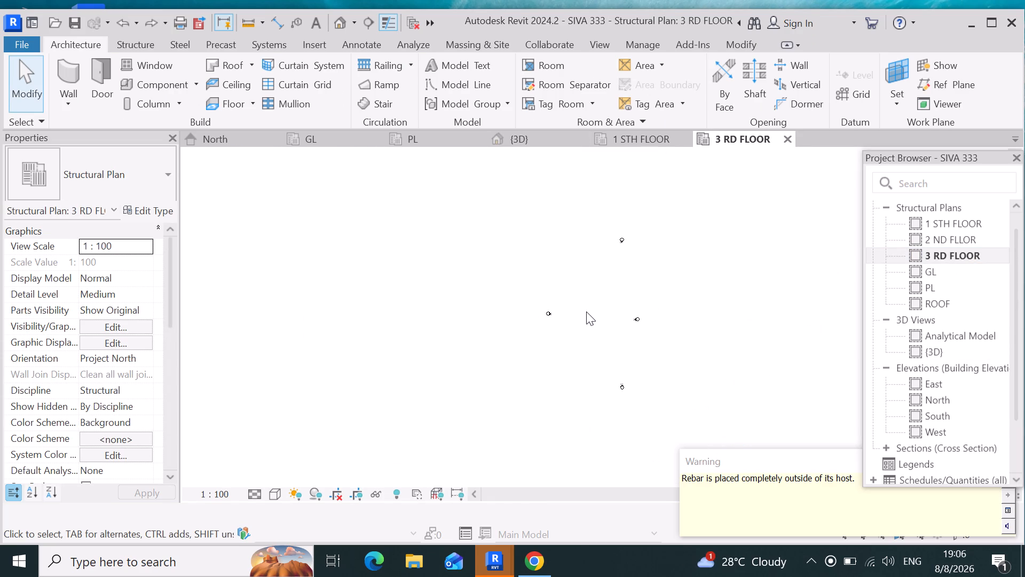
pyautogui.scroll(-4, 350, 295)
pyautogui.scroll(4, 736, 389)
pyautogui.click(720, 372)
pyautogui.scroll(-4, 556, 345)
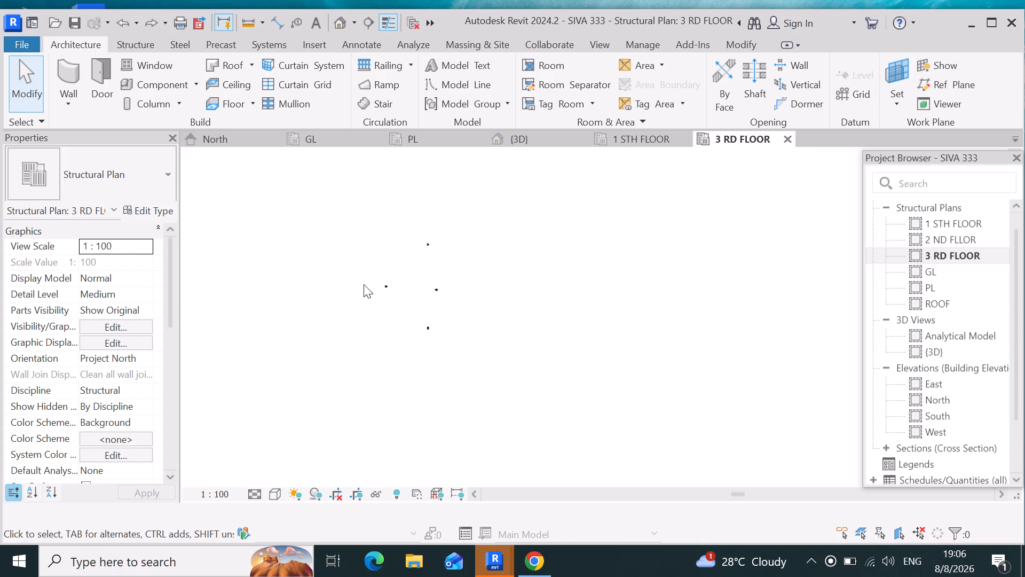
pyautogui.scroll(4, 395, 297)
pyautogui.scroll(16, 443, 284)
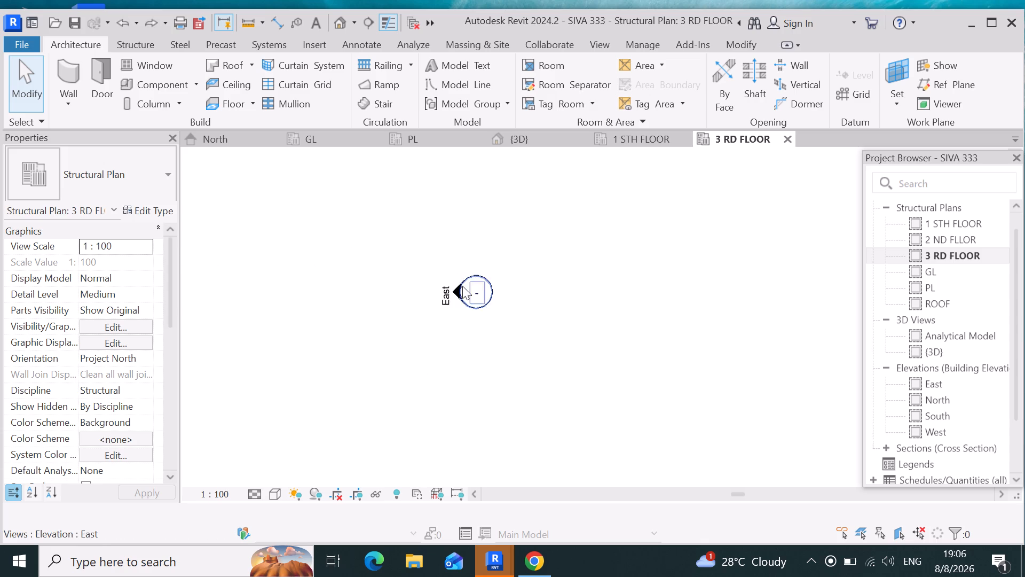
pyautogui.scroll(12, 462, 286)
pyautogui.scroll(-10, 590, 403)
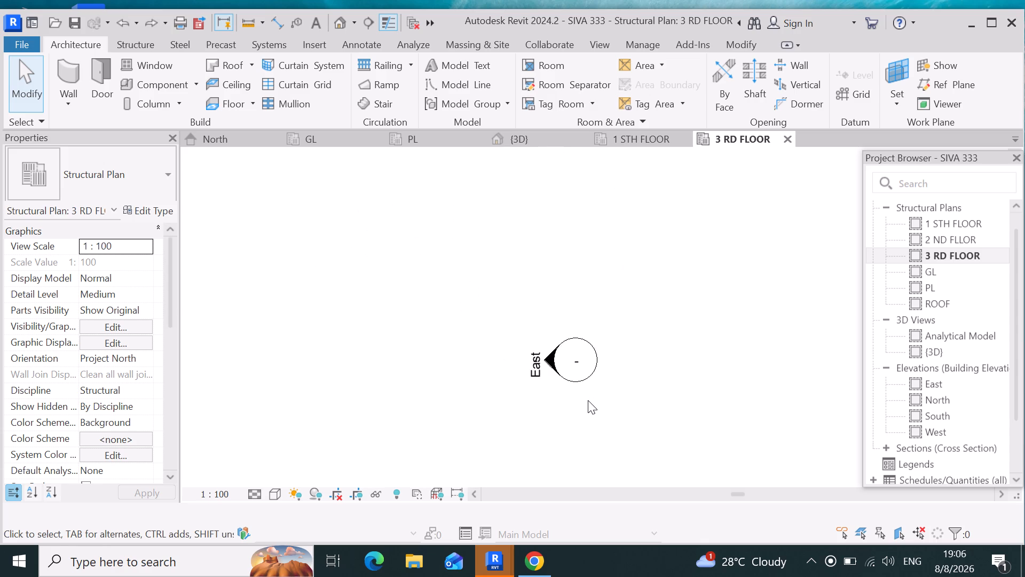
pyautogui.scroll(-16, 588, 400)
pyautogui.scroll(-9, 433, 327)
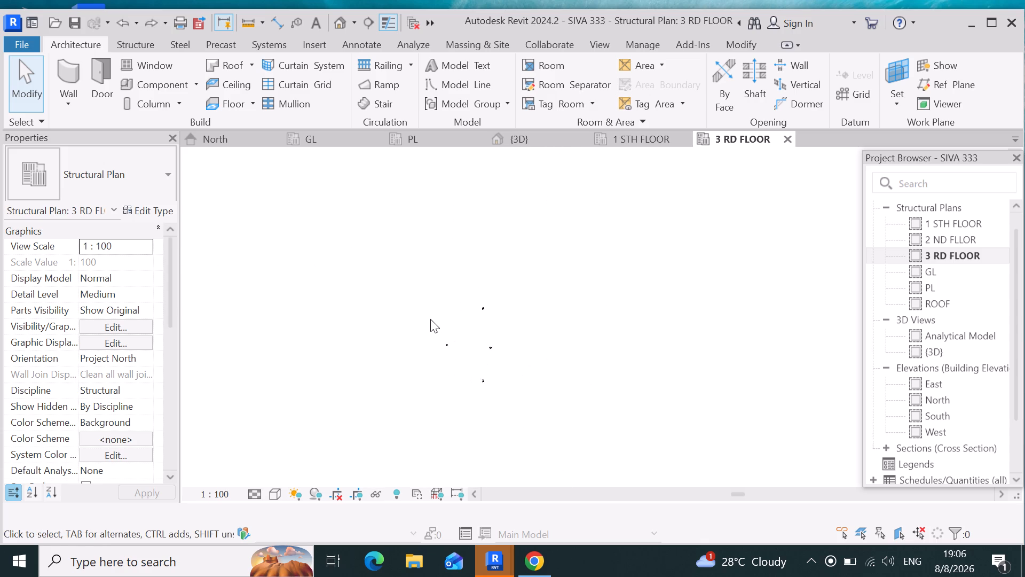
pyautogui.scroll(-2, 430, 319)
pyautogui.click(756, 142)
pyautogui.scroll(-5, 545, 302)
# Open the 2 ND FLLOR structural plan and compare its content with the grids and framing of the 1 STH FLOOR plan.
pyautogui.click(958, 241)
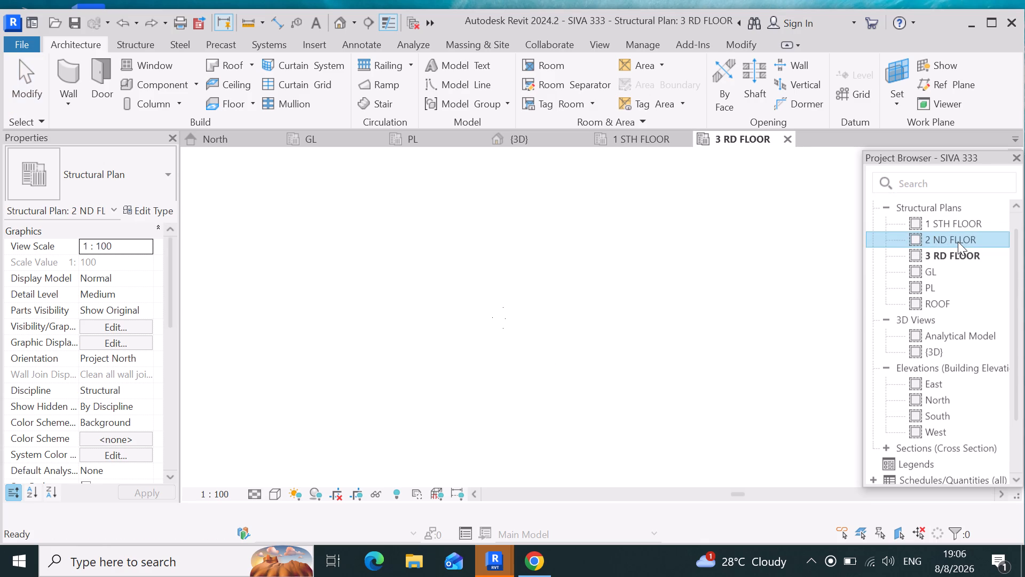
pyautogui.doubleClick(958, 241)
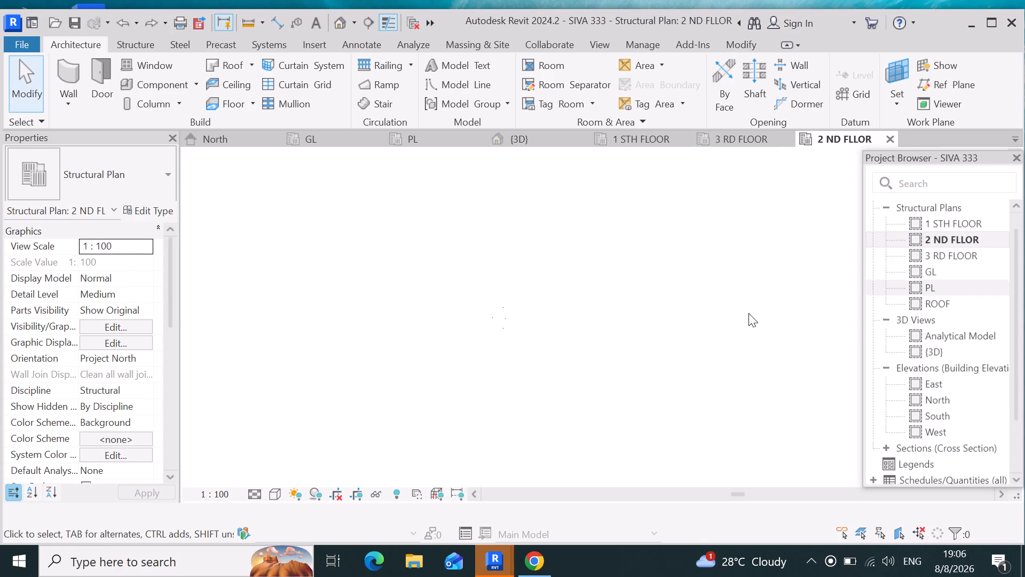
pyautogui.scroll(-5, 475, 368)
pyautogui.scroll(3, 597, 198)
pyautogui.scroll(5, 523, 212)
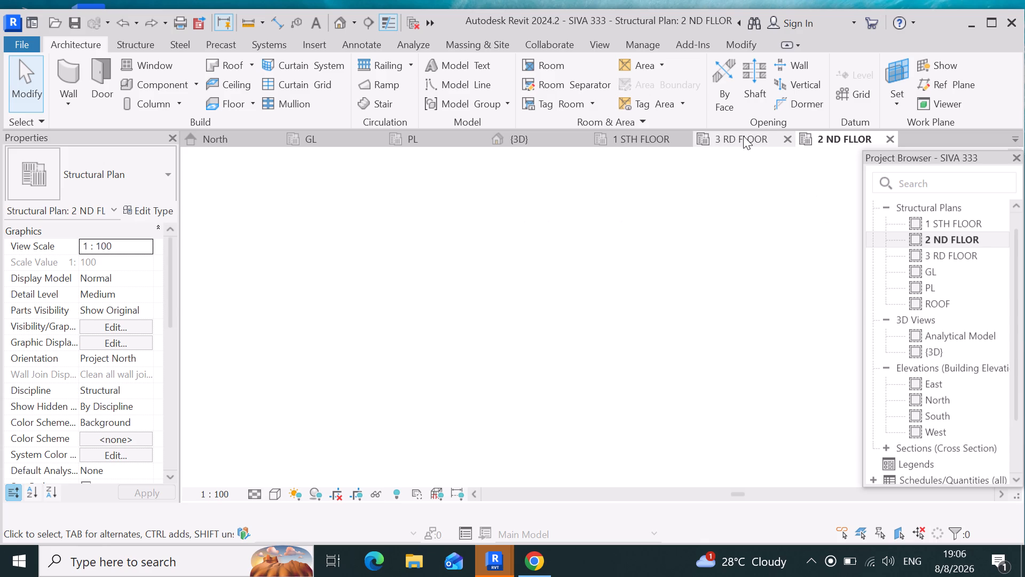
pyautogui.click(743, 136)
pyautogui.click(652, 139)
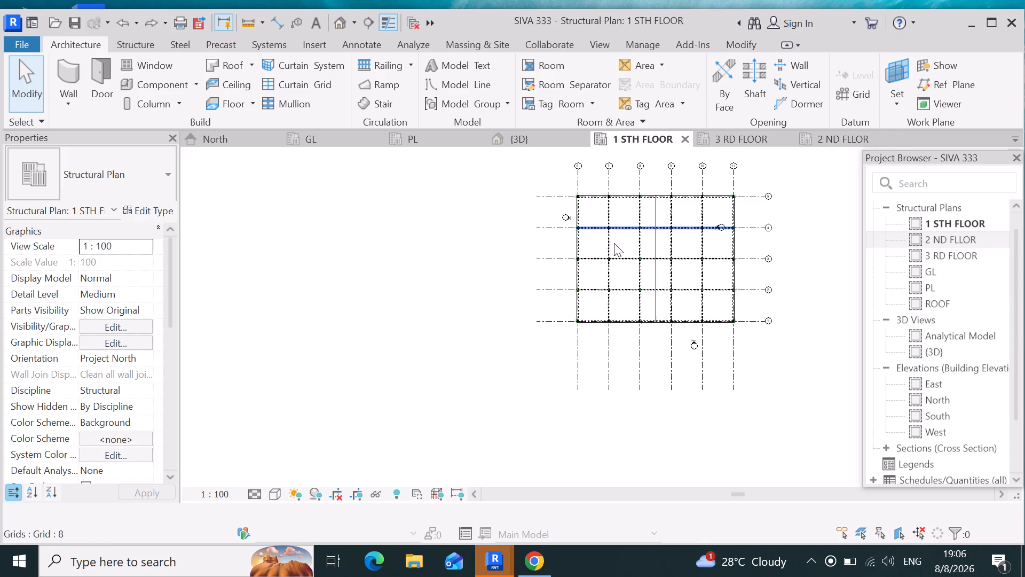
pyautogui.scroll(-4, 451, 300)
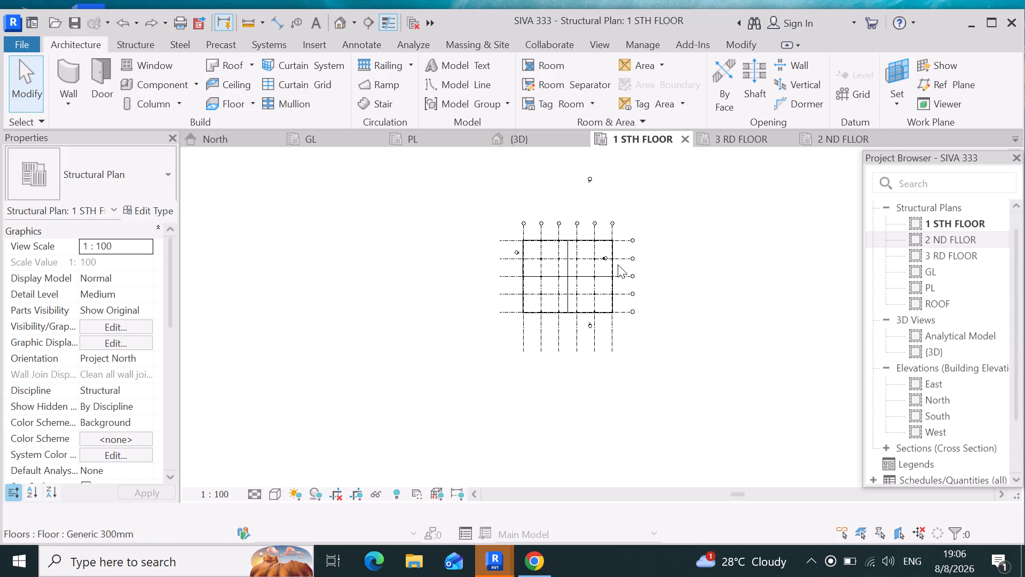
pyautogui.click(949, 238)
pyautogui.click(952, 238)
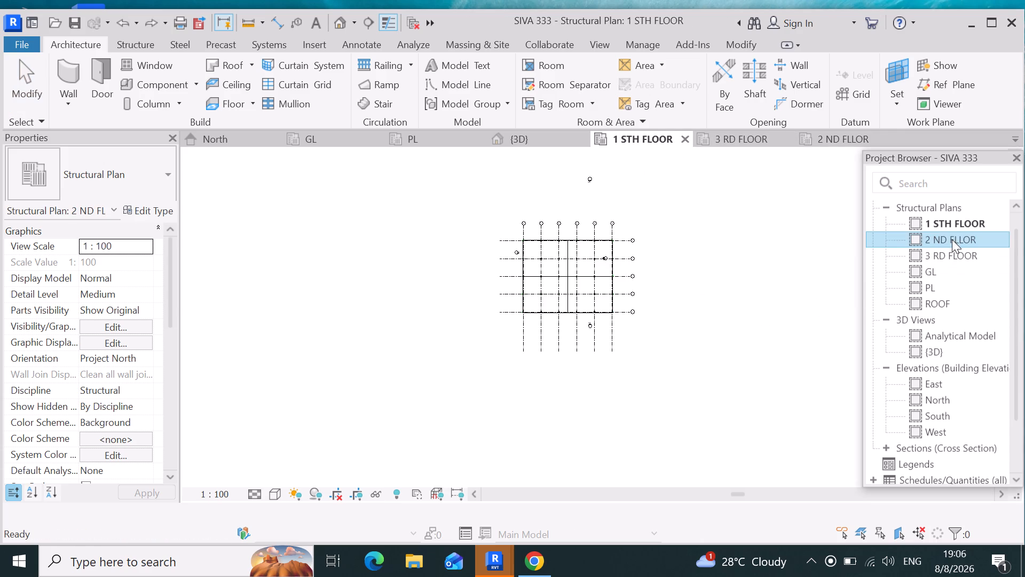
pyautogui.click(952, 239)
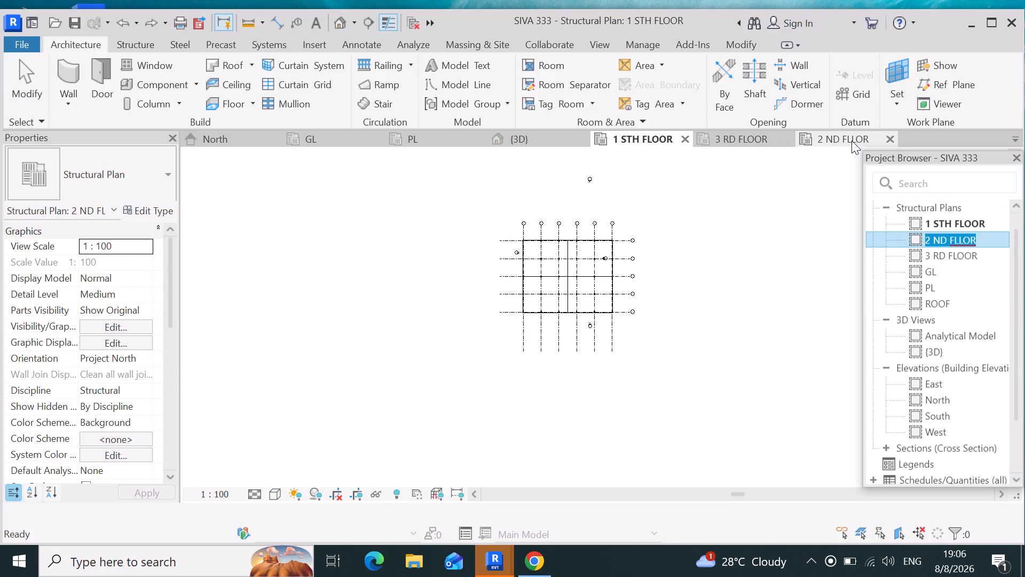
pyautogui.click(851, 141)
pyautogui.click(619, 143)
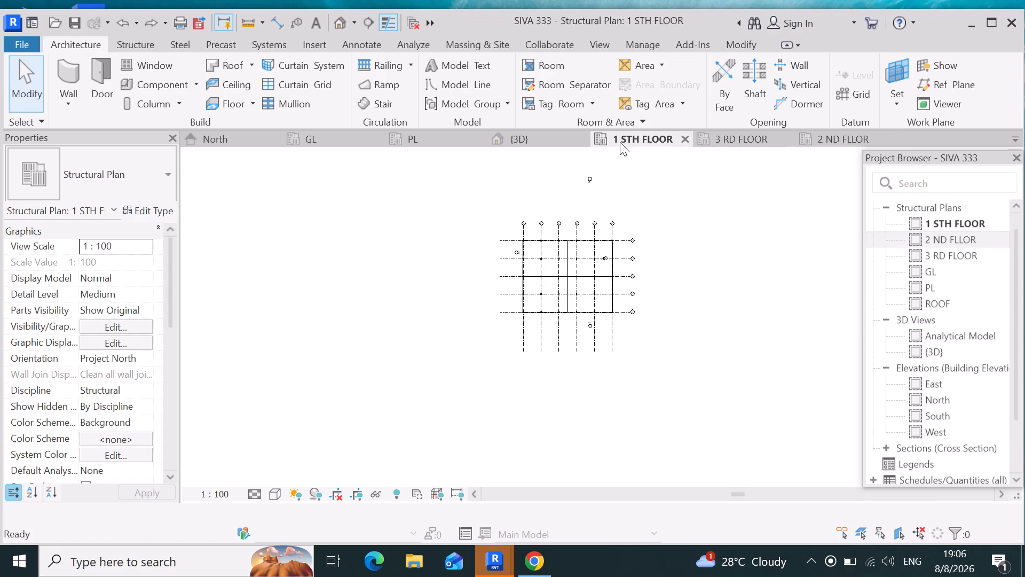
# In the North elevation, examine the first-floor beam, its reinforcement and its junction with the end columns at the 1 STH FLOOR level.
pyautogui.click(233, 136)
pyautogui.scroll(-5, 444, 277)
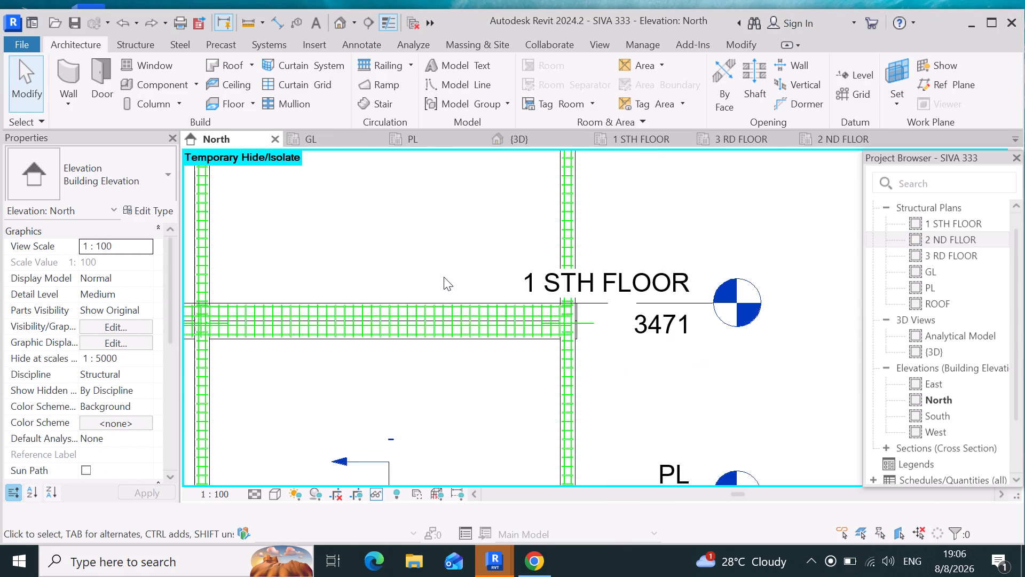
pyautogui.scroll(-6, 443, 277)
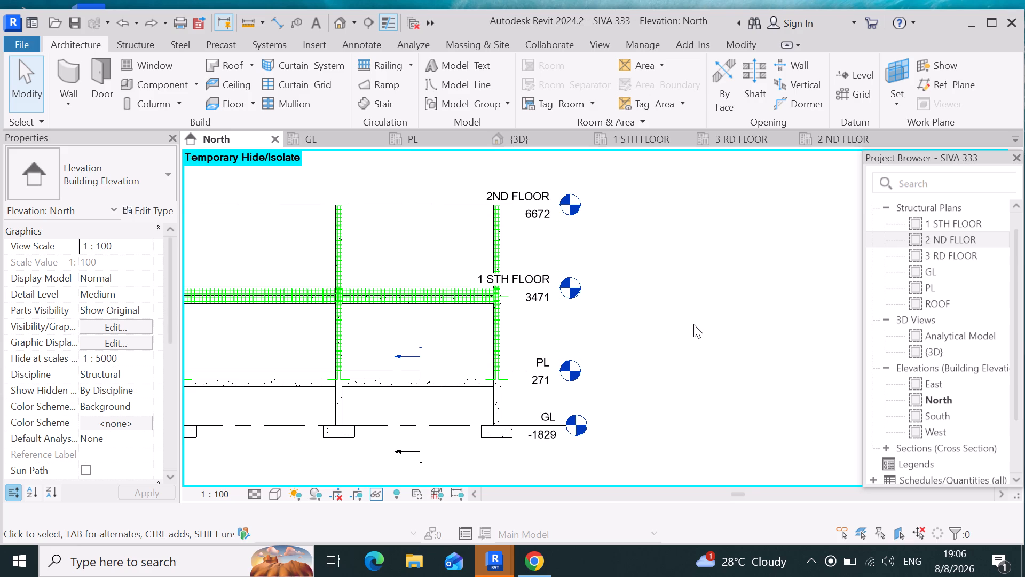
pyautogui.scroll(-4, 694, 323)
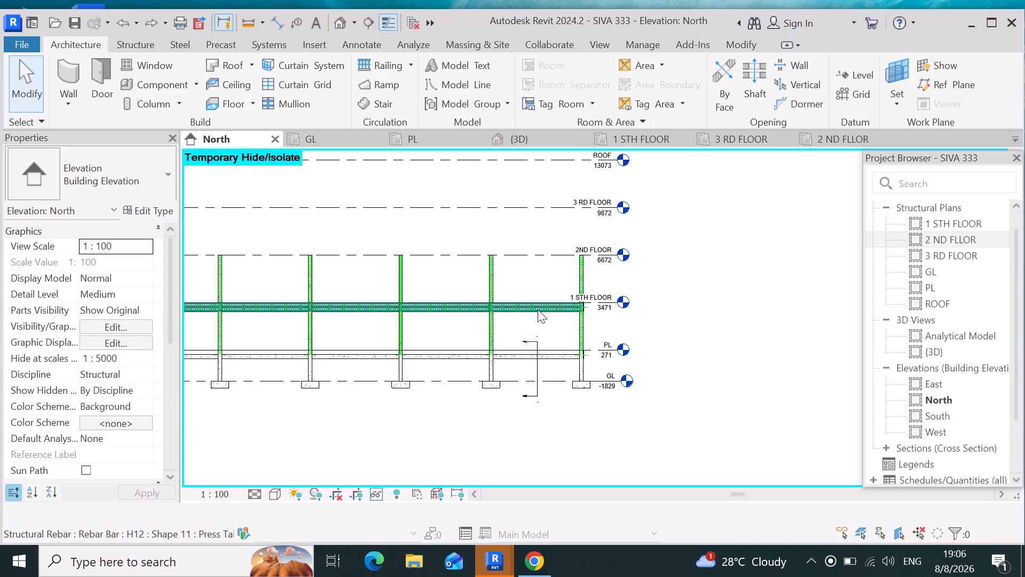
pyautogui.scroll(4, 541, 309)
pyautogui.scroll(8, 595, 314)
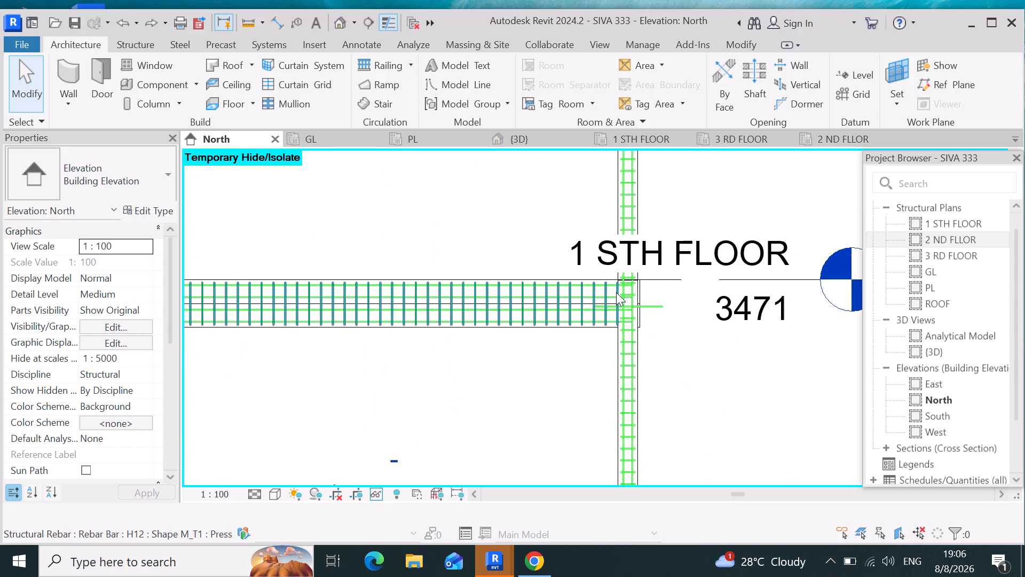
pyautogui.scroll(3, 616, 292)
pyautogui.scroll(-8, 567, 346)
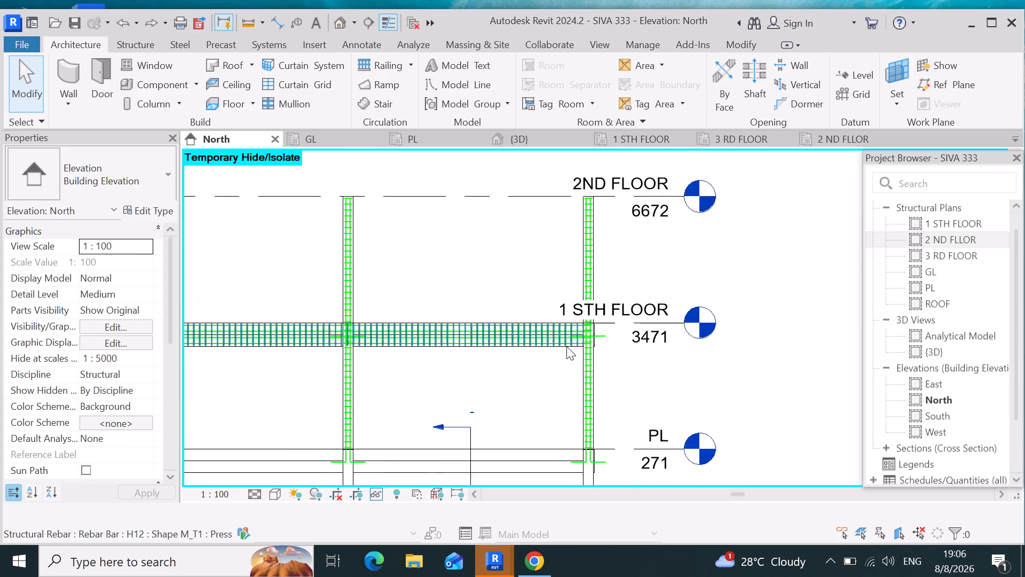
pyautogui.scroll(-2, 566, 346)
pyautogui.scroll(4, 521, 371)
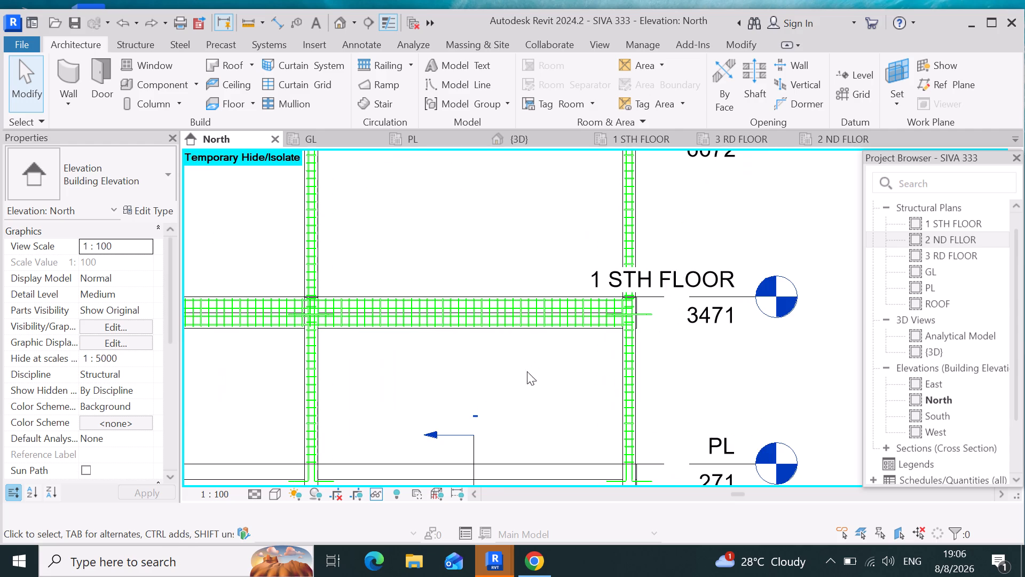
pyautogui.scroll(5, 596, 329)
pyautogui.scroll(-5, 641, 335)
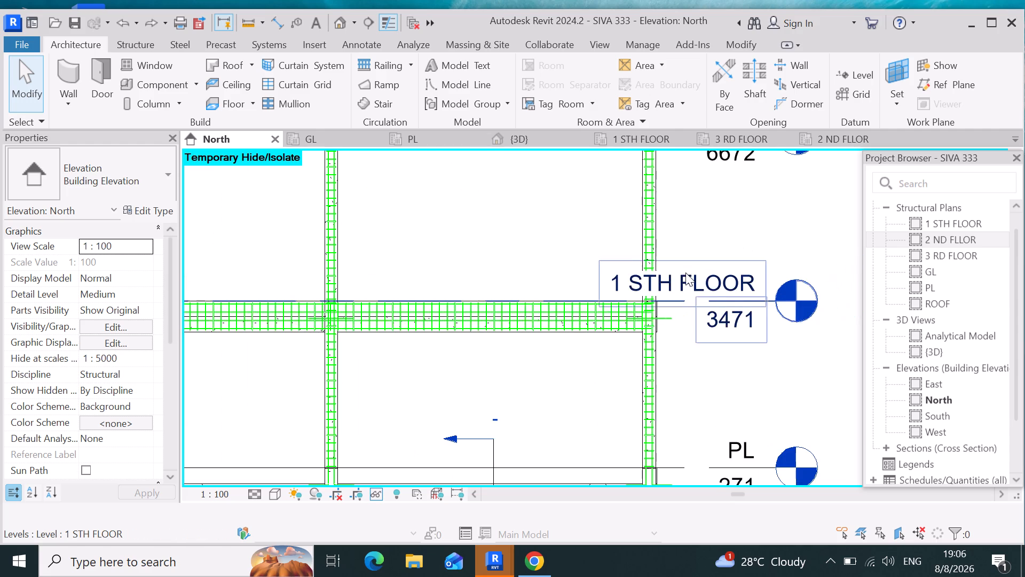
# Inspect the top of the 500X250 end column at the 2ND FLOOR level and its level constraints in the North elevation.
pyautogui.scroll(-5, 681, 279)
pyautogui.scroll(14, 667, 208)
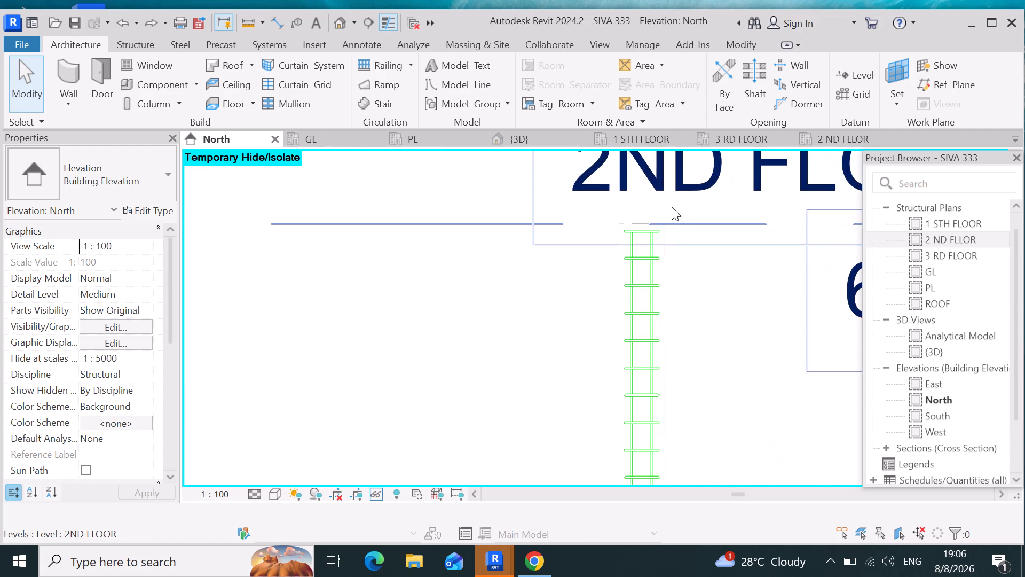
pyautogui.click(667, 239)
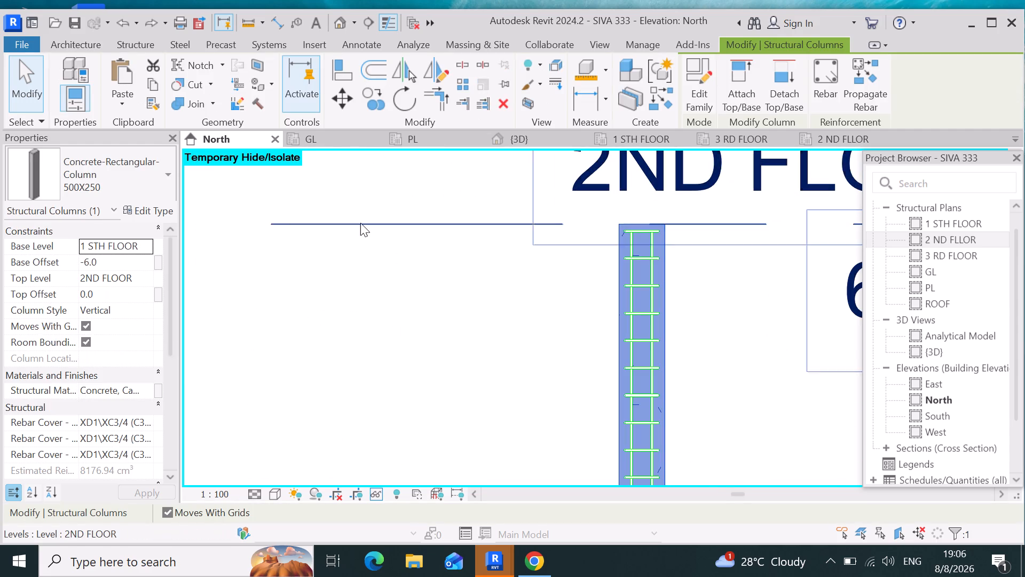
pyautogui.scroll(-7, 391, 301)
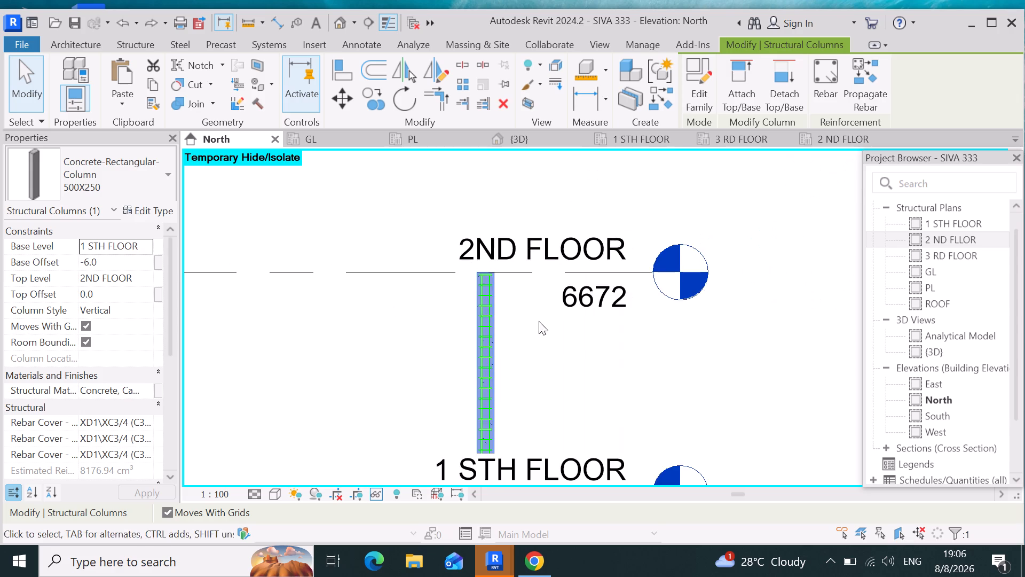
pyautogui.scroll(-6, 562, 319)
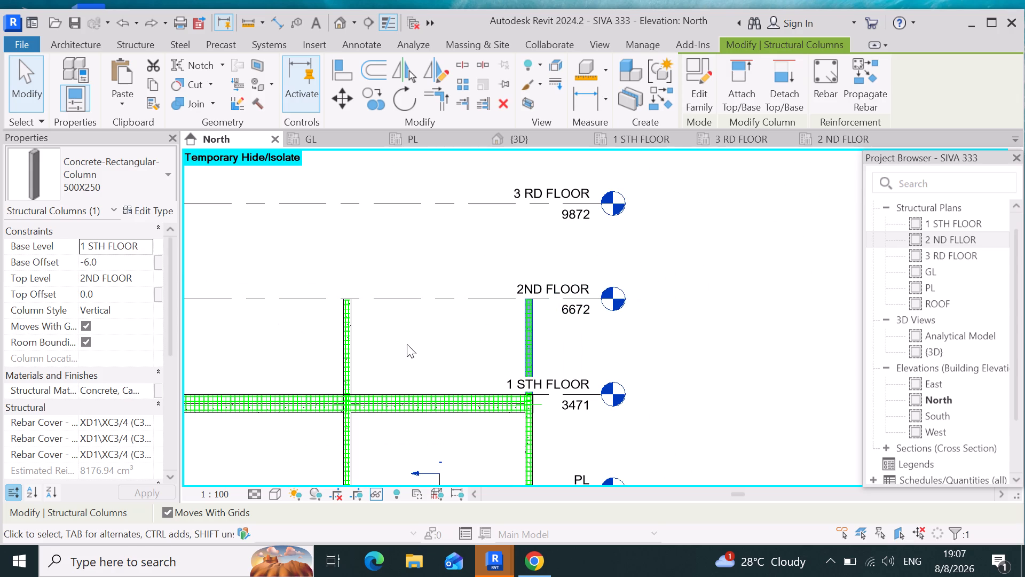
pyautogui.click(407, 344)
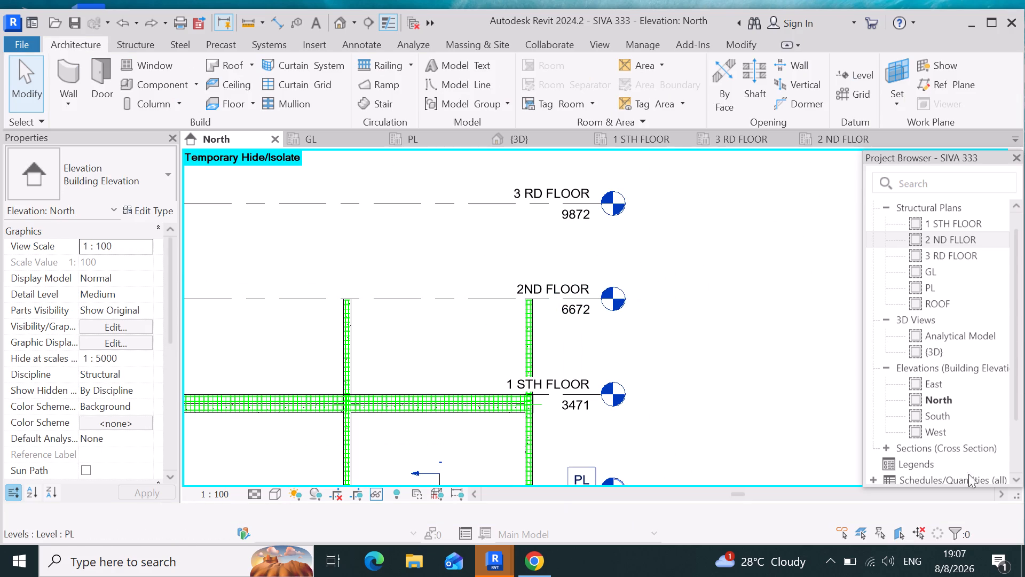
# Check the 2 ND FLLOR structural plan for framing and close the open 3 RD FLOOR view.
pyautogui.doubleClick(977, 241)
pyautogui.scroll(-5, 352, 331)
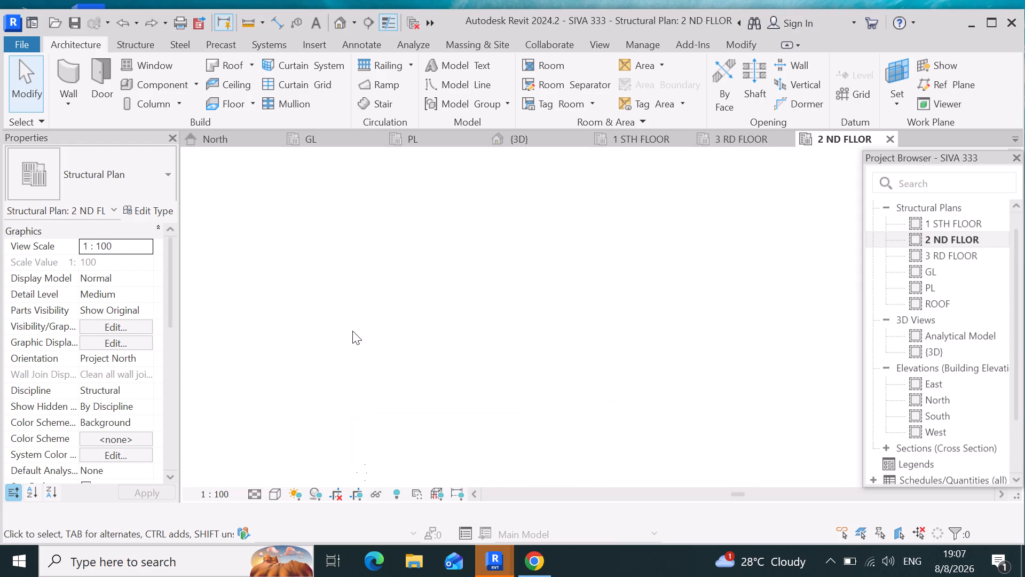
pyautogui.scroll(14, 508, 238)
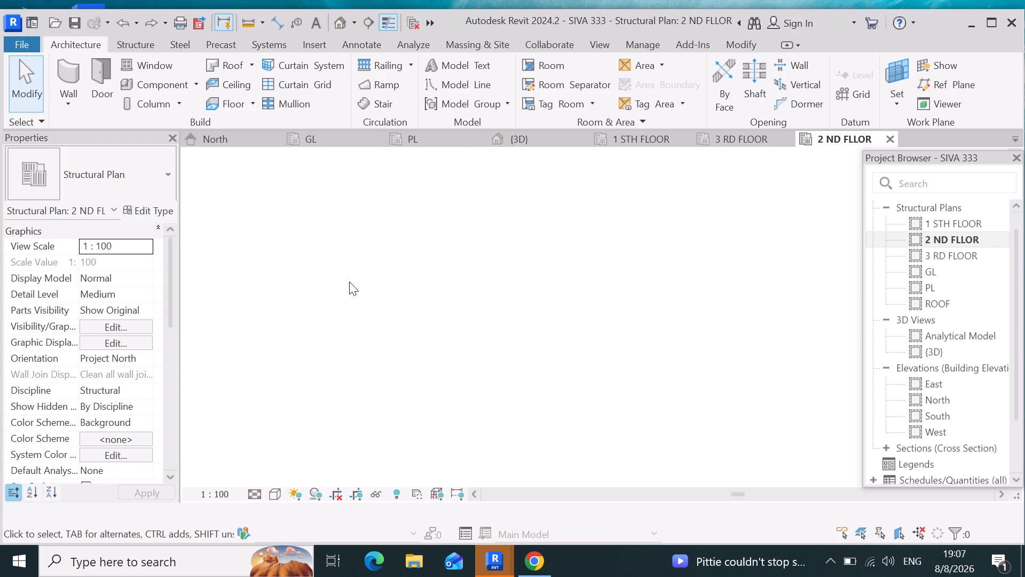
pyautogui.scroll(-1, 257, 307)
pyautogui.click(787, 142)
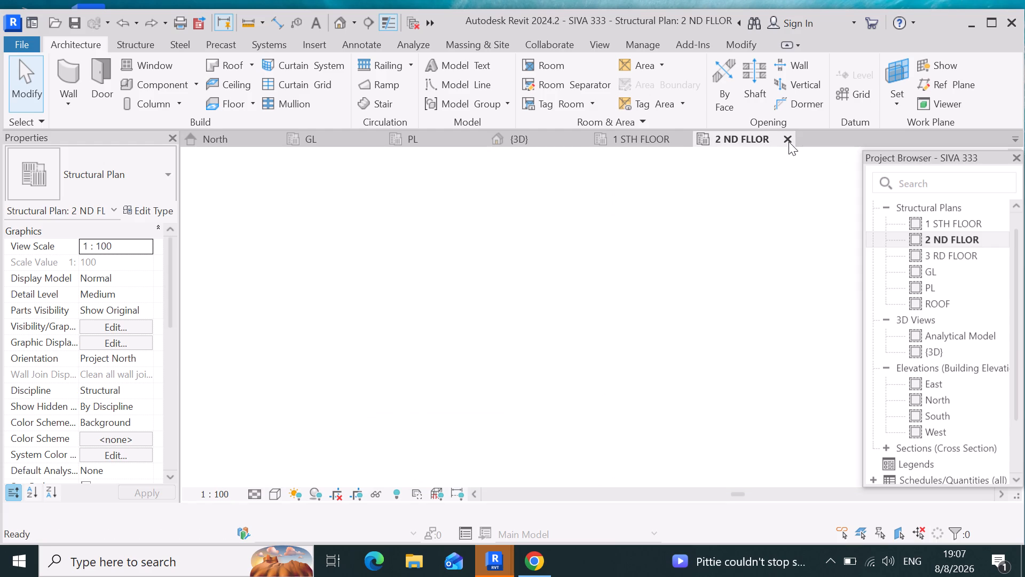
pyautogui.click(735, 138)
pyautogui.doubleClick(738, 141)
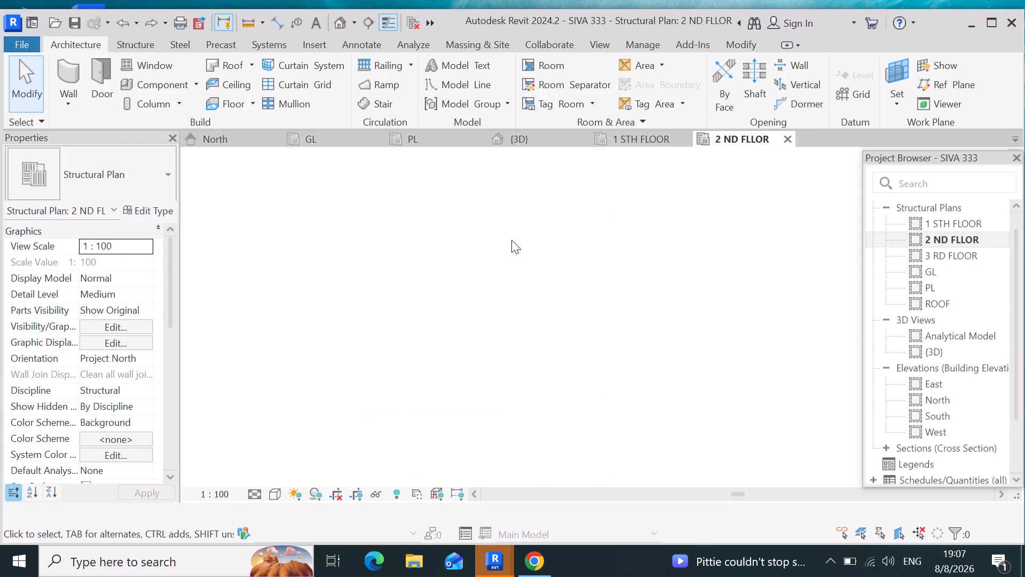
pyautogui.scroll(-5, 328, 366)
# In the North elevation, examine the slab, beam reinforcement and end column junction at the 1 STH FLOOR level.
pyautogui.click(214, 139)
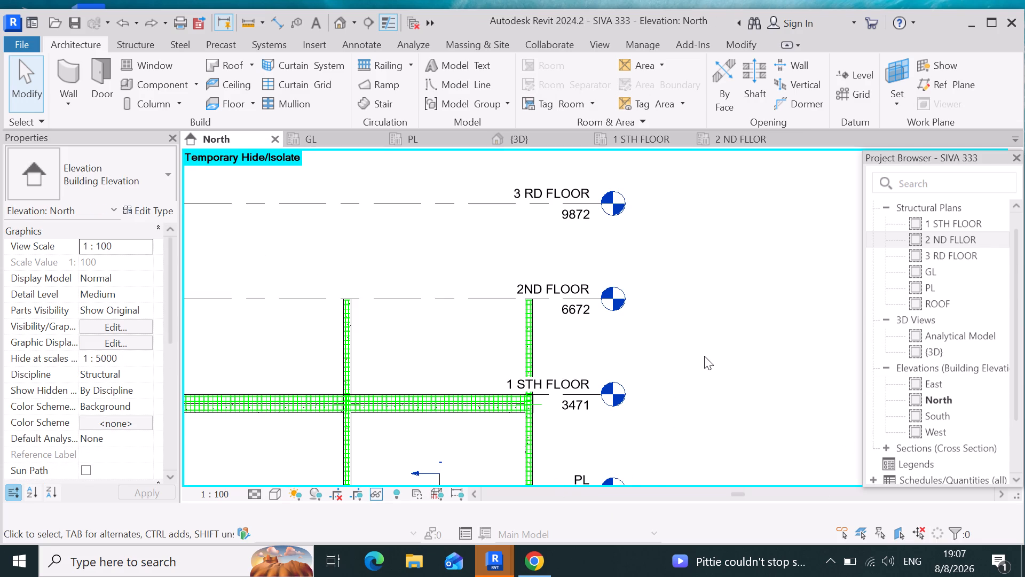
pyautogui.scroll(-8, 704, 356)
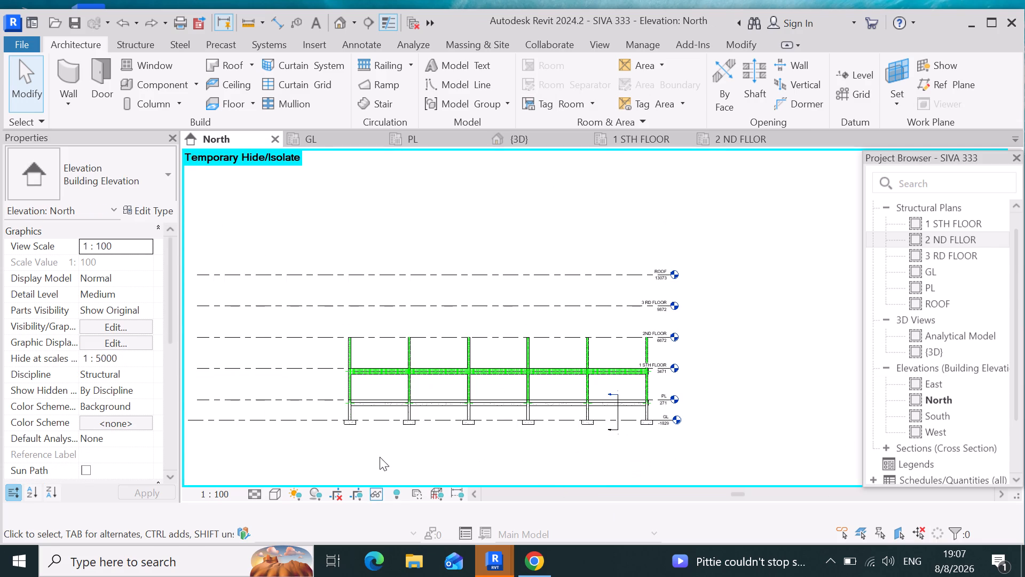
pyautogui.scroll(3, 380, 456)
pyautogui.scroll(2, 805, 353)
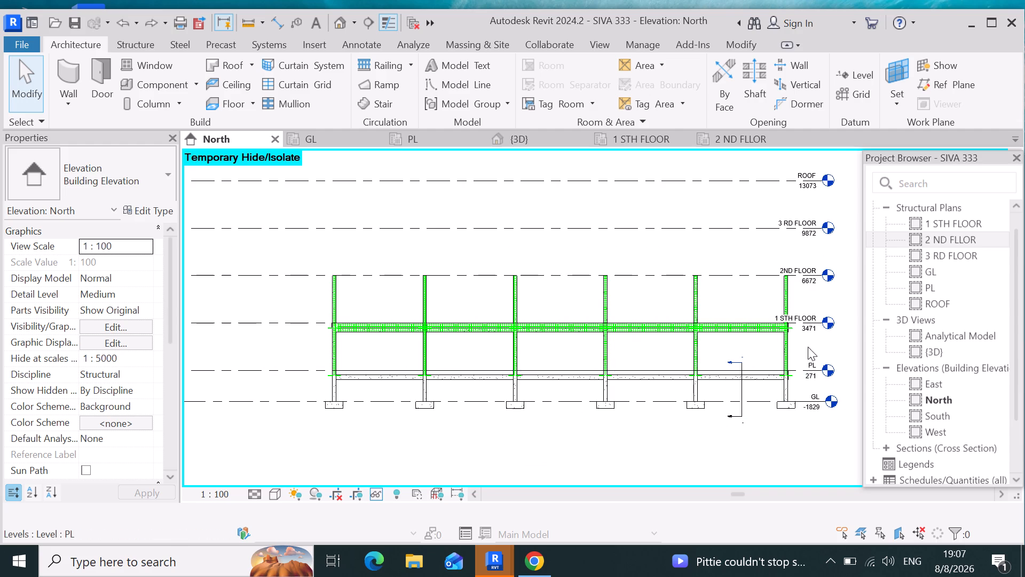
pyautogui.scroll(8, 808, 347)
pyautogui.scroll(7, 661, 353)
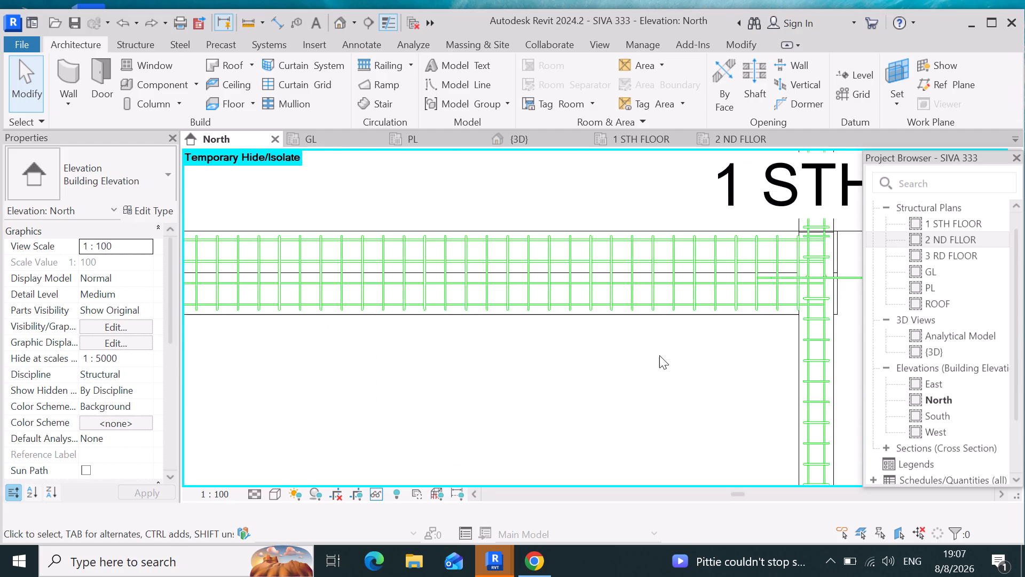
pyautogui.scroll(-8, 657, 356)
pyautogui.scroll(4, 655, 360)
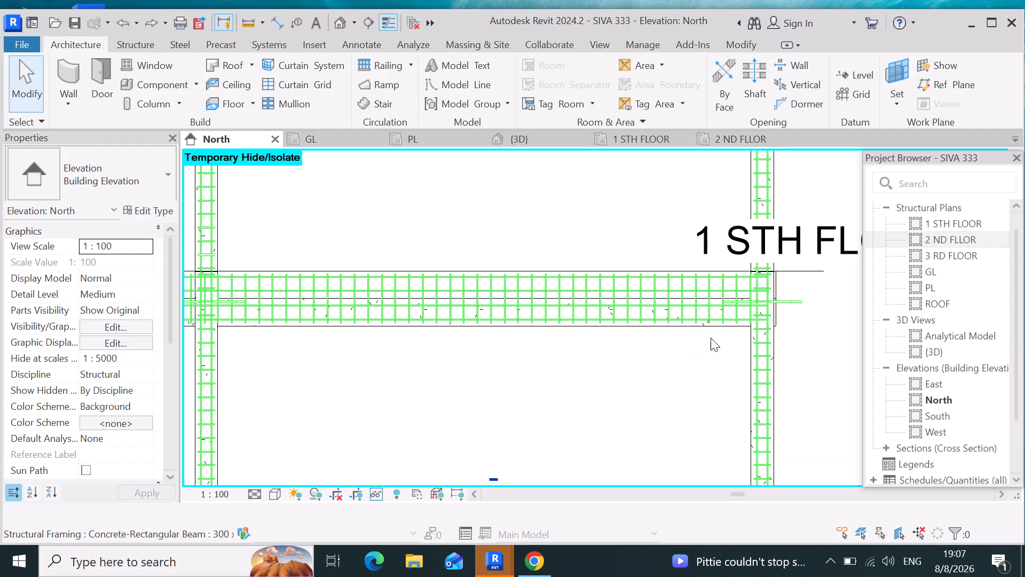
pyautogui.scroll(4, 709, 269)
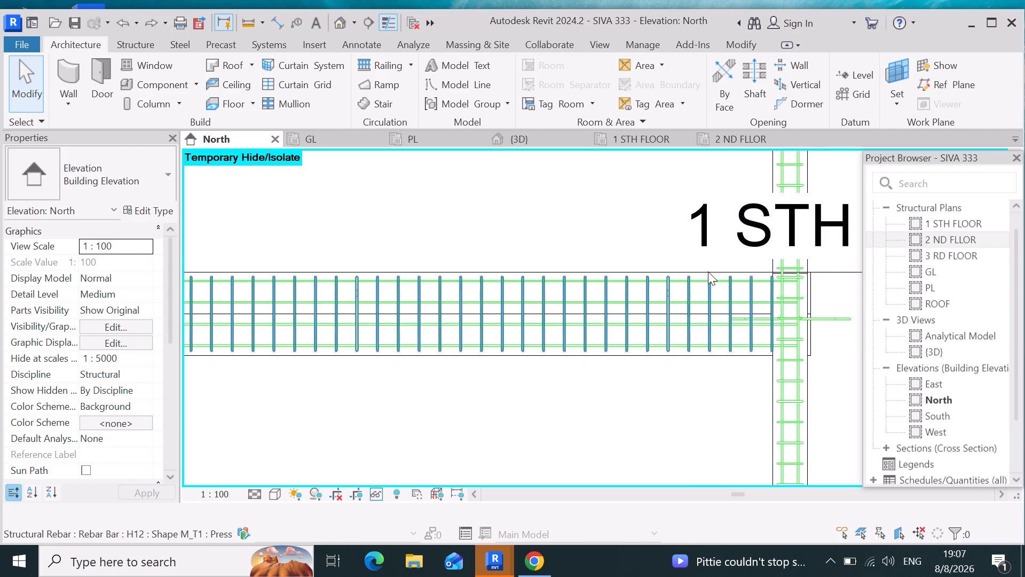
pyautogui.scroll(3, 708, 271)
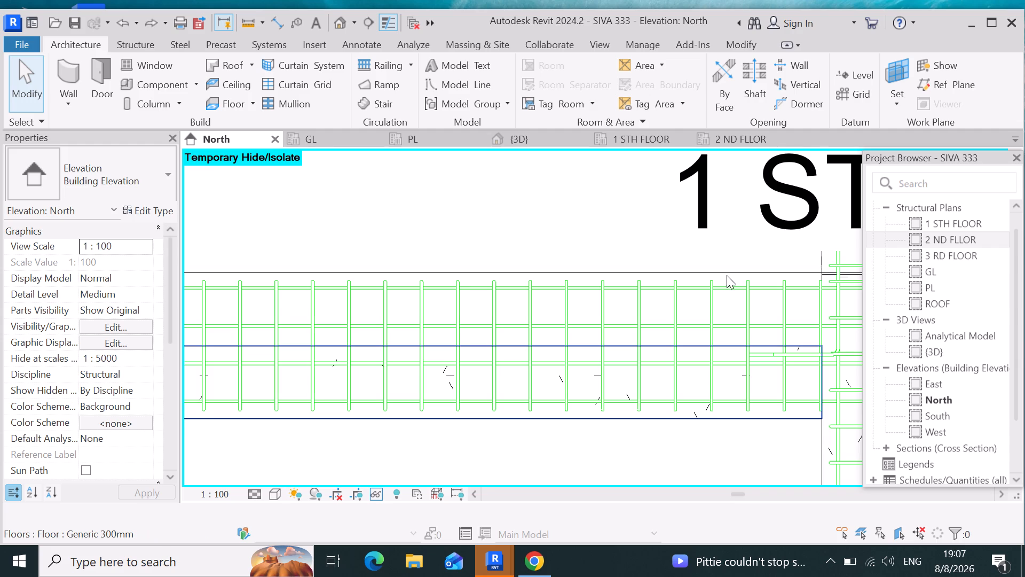
# Copy the Generic 300mm floor at 1 STH FLOOR and paste it aligned to the 2ND FLOOR level.
pyautogui.click(729, 271)
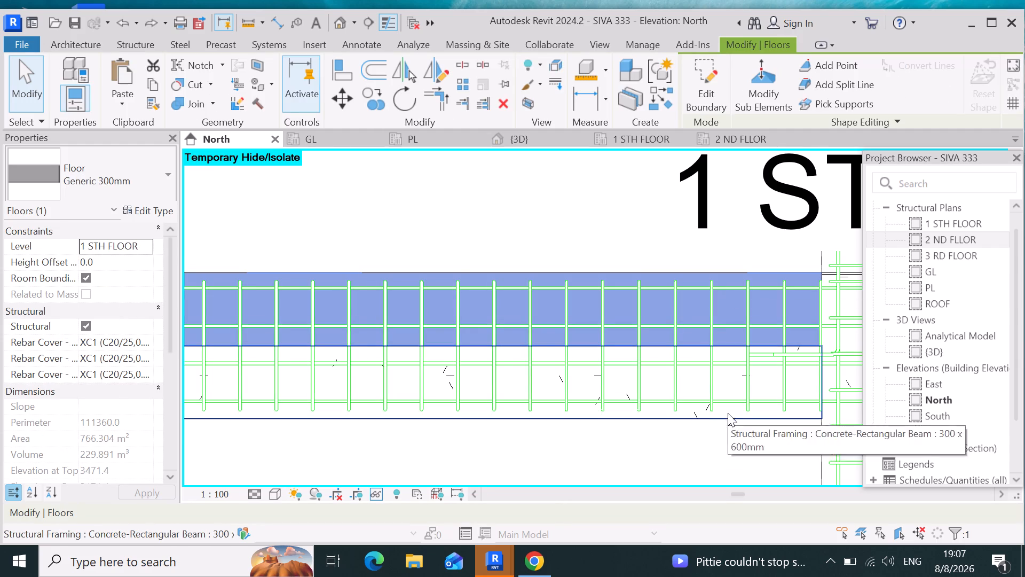
pyautogui.scroll(-5, 722, 418)
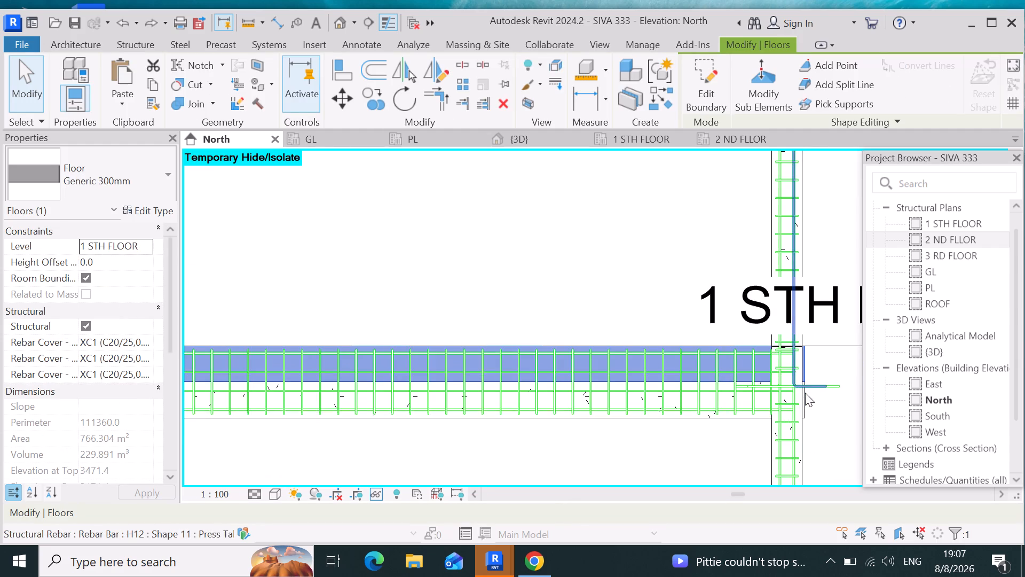
pyautogui.scroll(2, 804, 392)
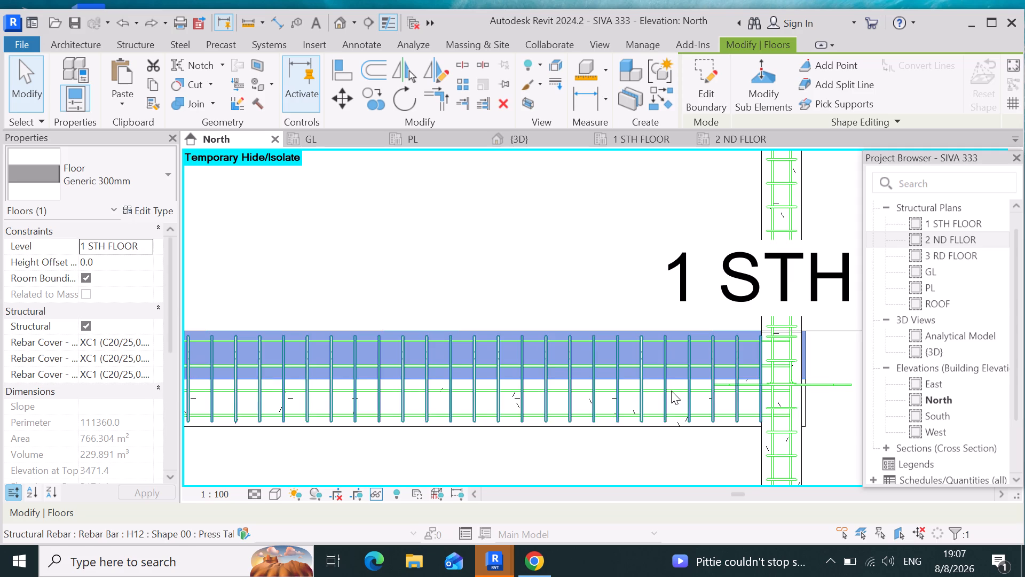
pyautogui.scroll(-4, 671, 391)
pyautogui.scroll(3, 685, 426)
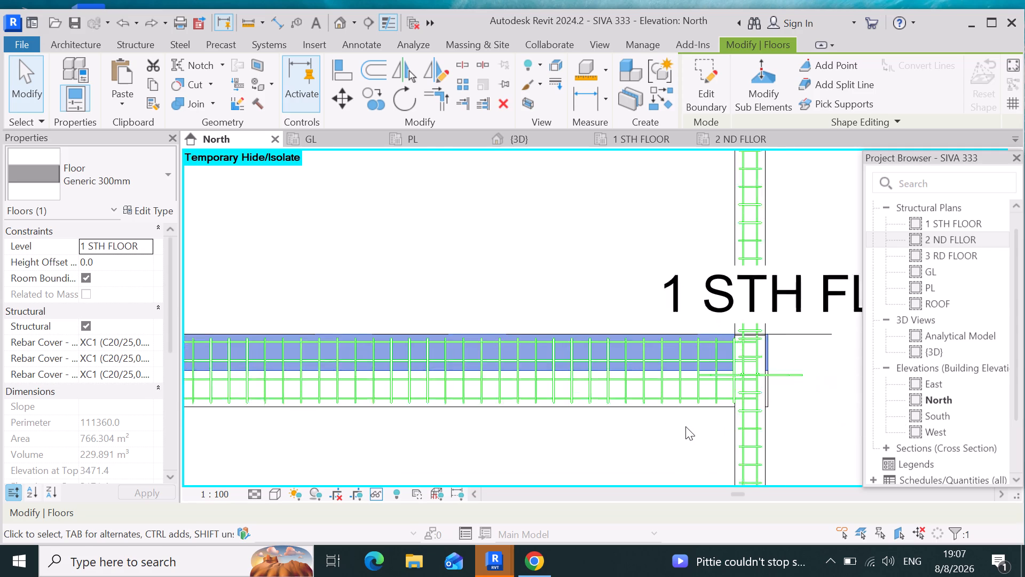
pyautogui.scroll(8, 690, 414)
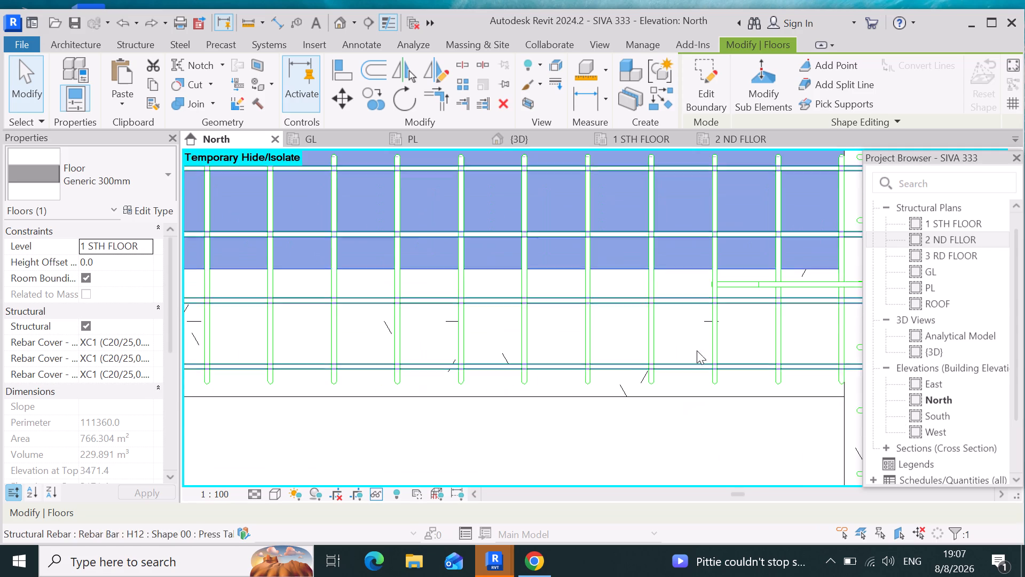
pyautogui.scroll(-9, 693, 400)
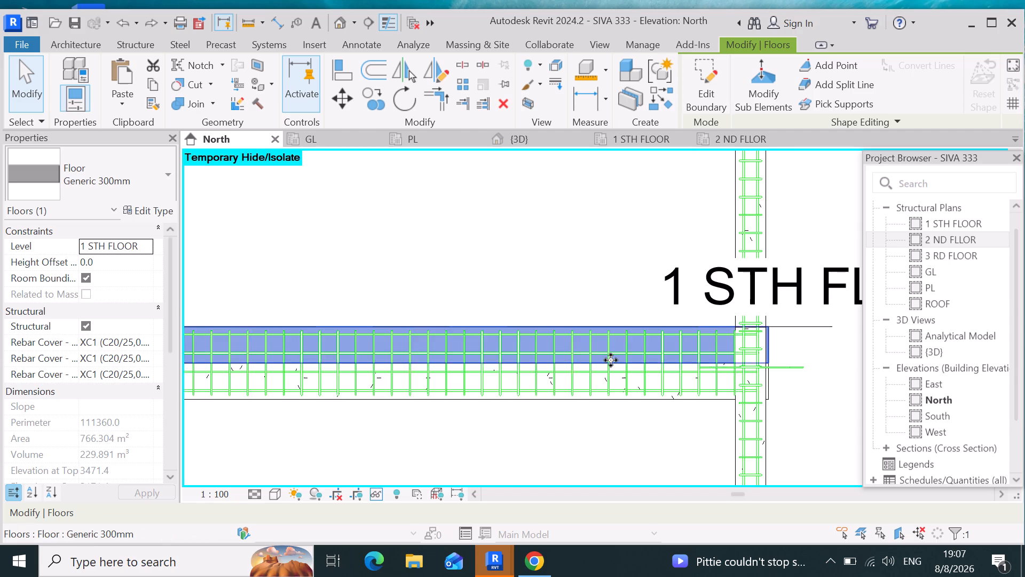
pyautogui.scroll(-8, 611, 360)
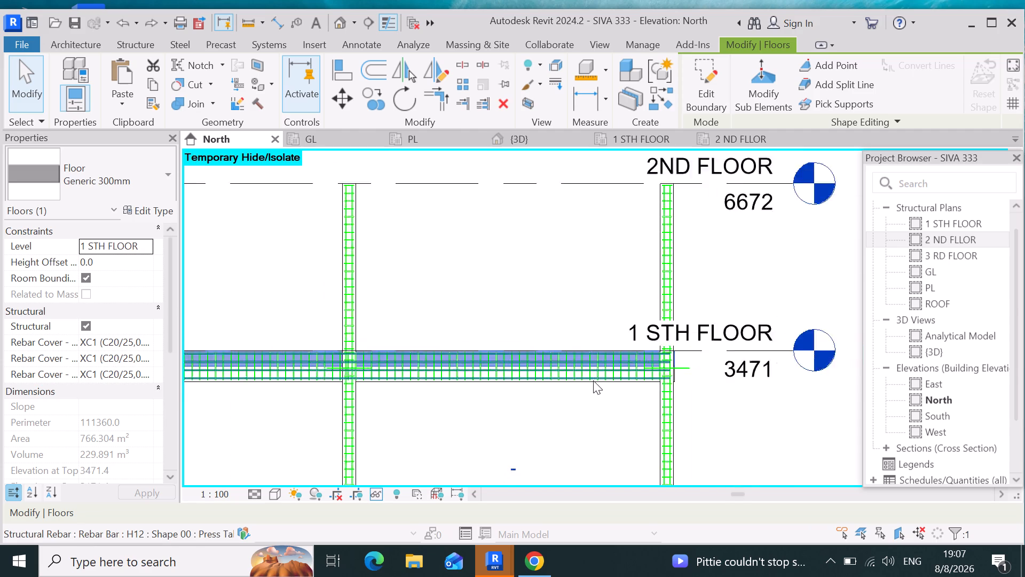
pyautogui.scroll(-10, 593, 380)
pyautogui.scroll(-3, 786, 364)
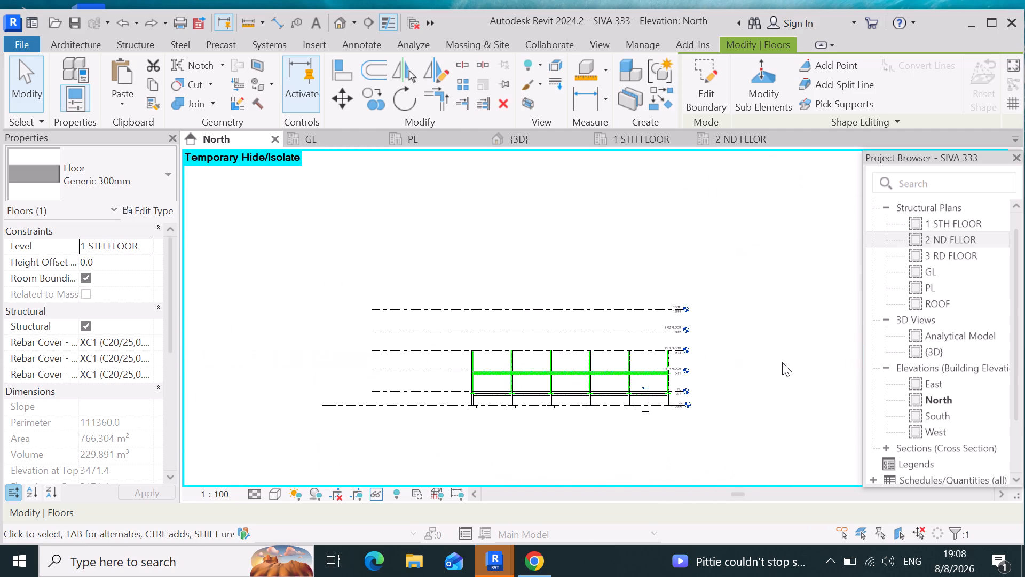
pyautogui.scroll(-3, 393, 329)
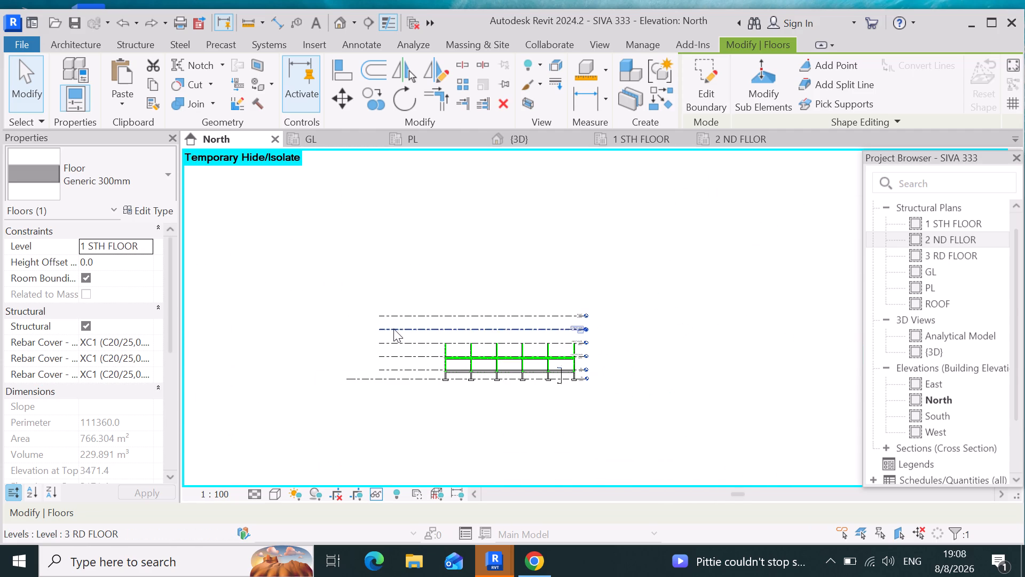
pyautogui.scroll(3, 367, 130)
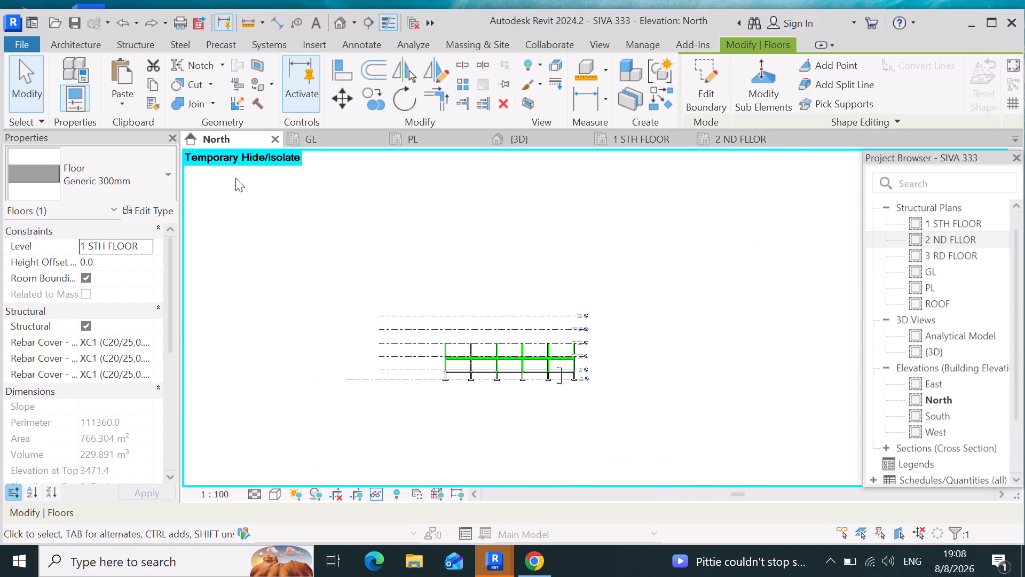
pyautogui.click(155, 87)
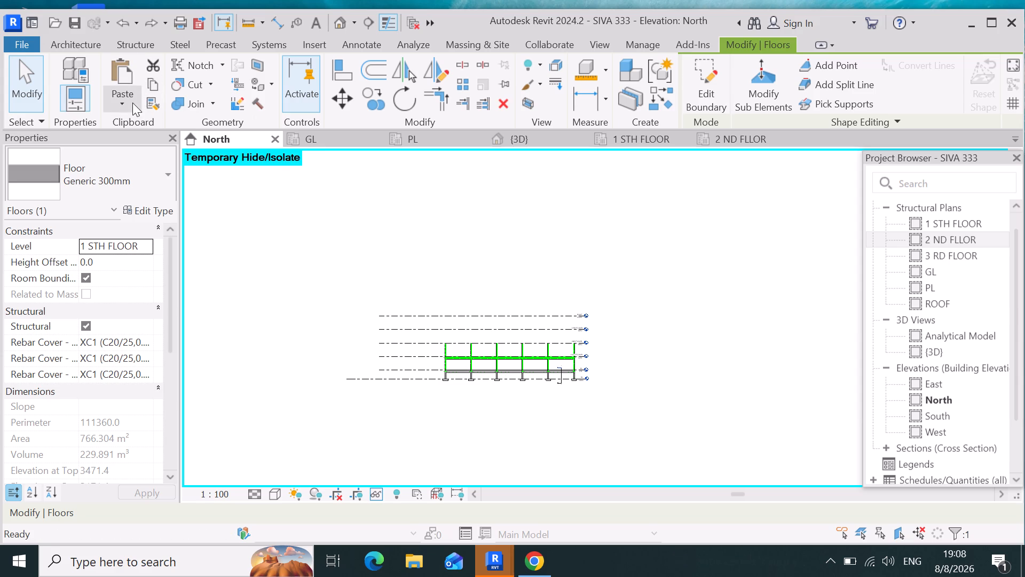
pyautogui.click(121, 106)
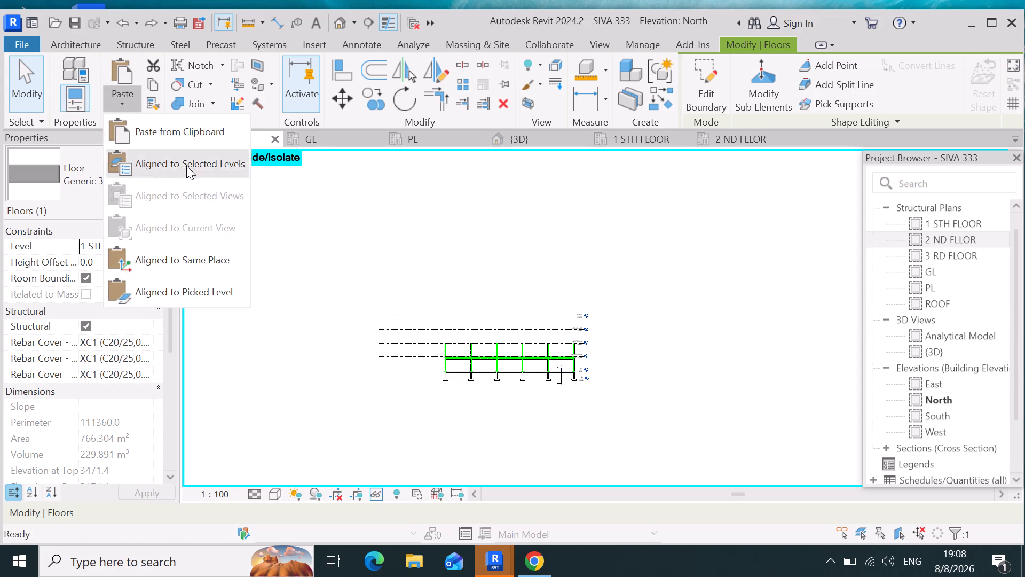
pyautogui.click(186, 166)
pyautogui.click(470, 197)
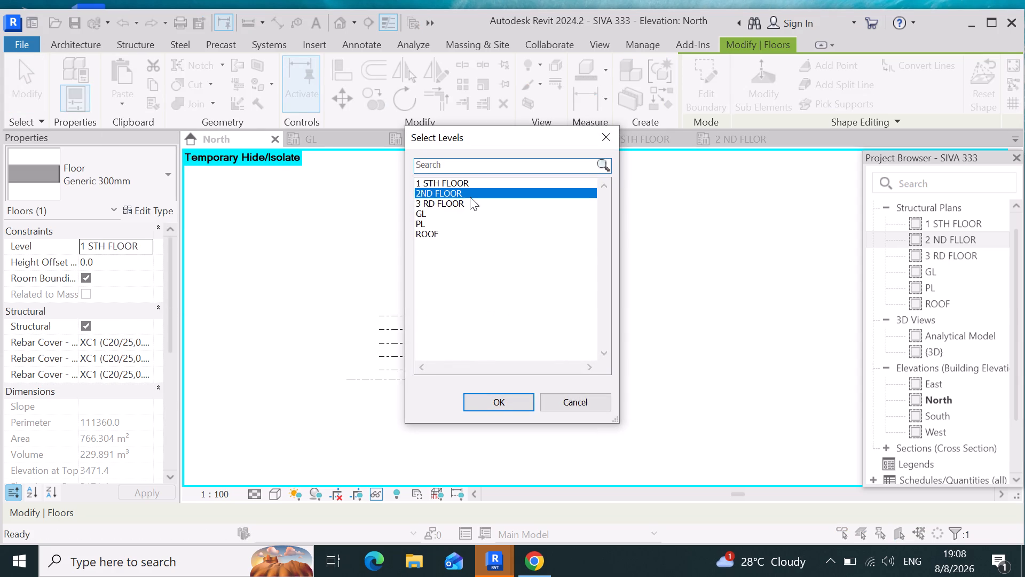
pyautogui.click(500, 405)
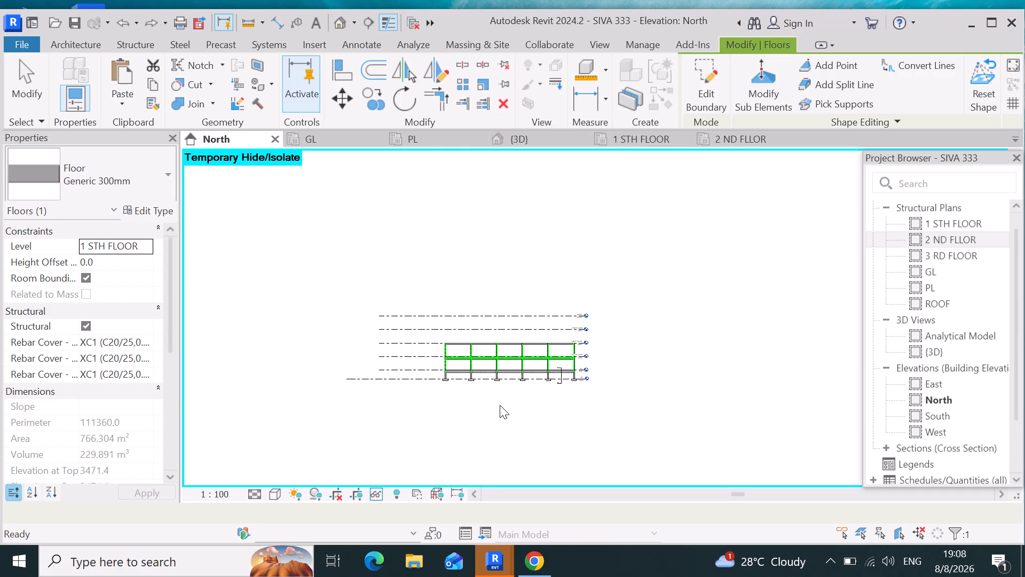
pyautogui.scroll(2, 551, 414)
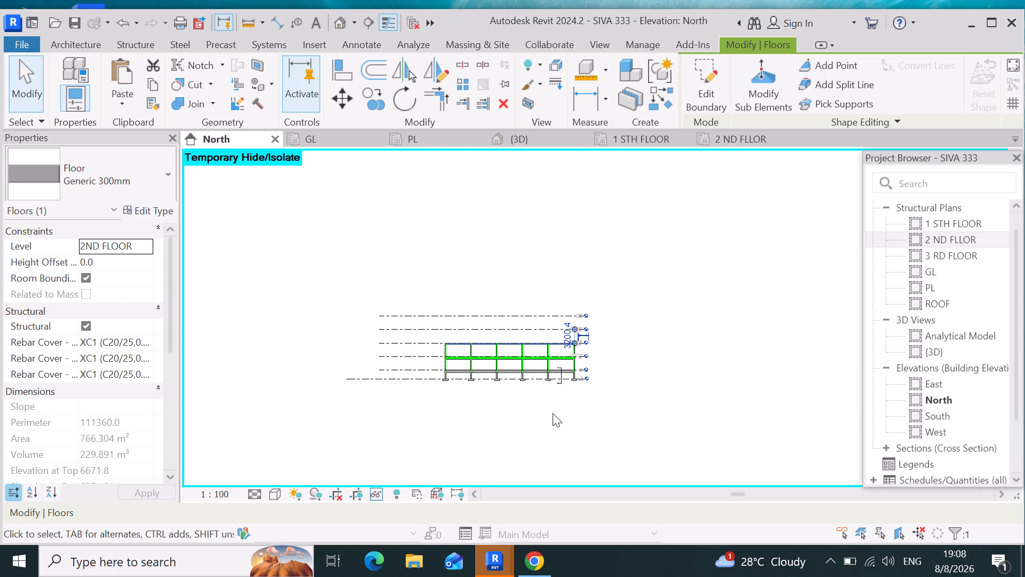
pyautogui.scroll(1, 553, 413)
pyautogui.click(701, 405)
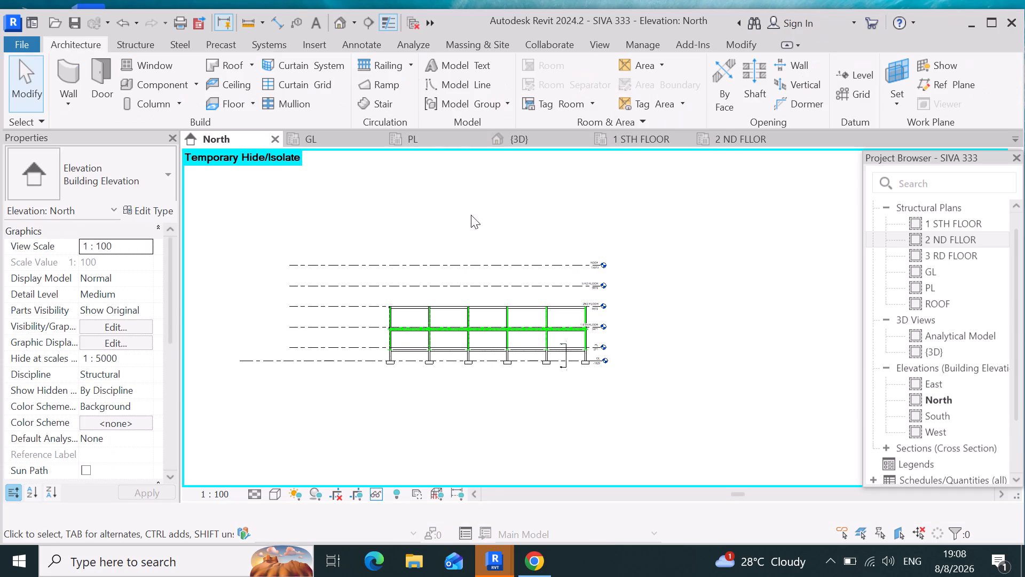
# Examine the second-floor slab and its fit with the column tops and reinforcement in the 3D view.
pyautogui.scroll(3, 475, 333)
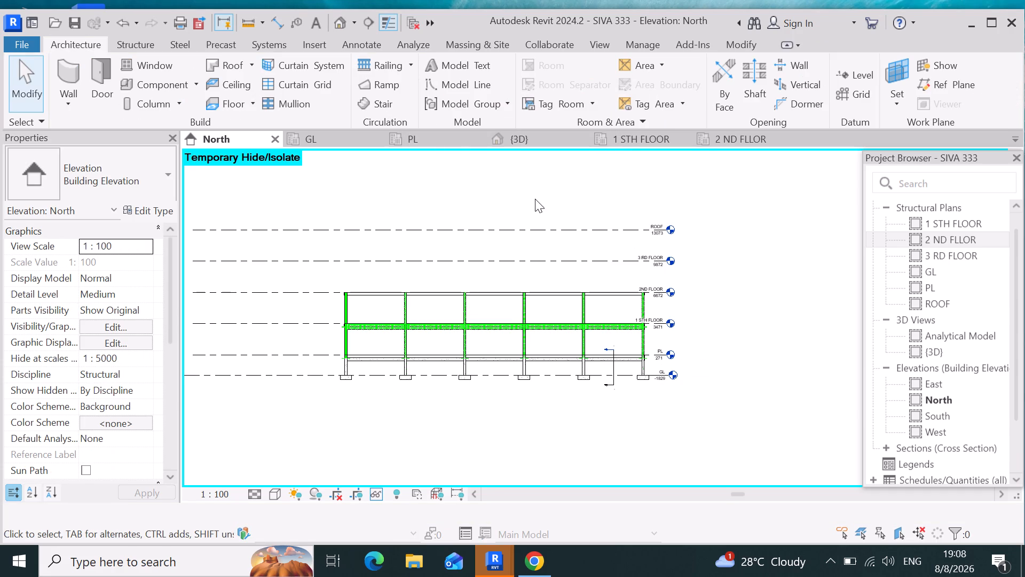
pyautogui.click(546, 144)
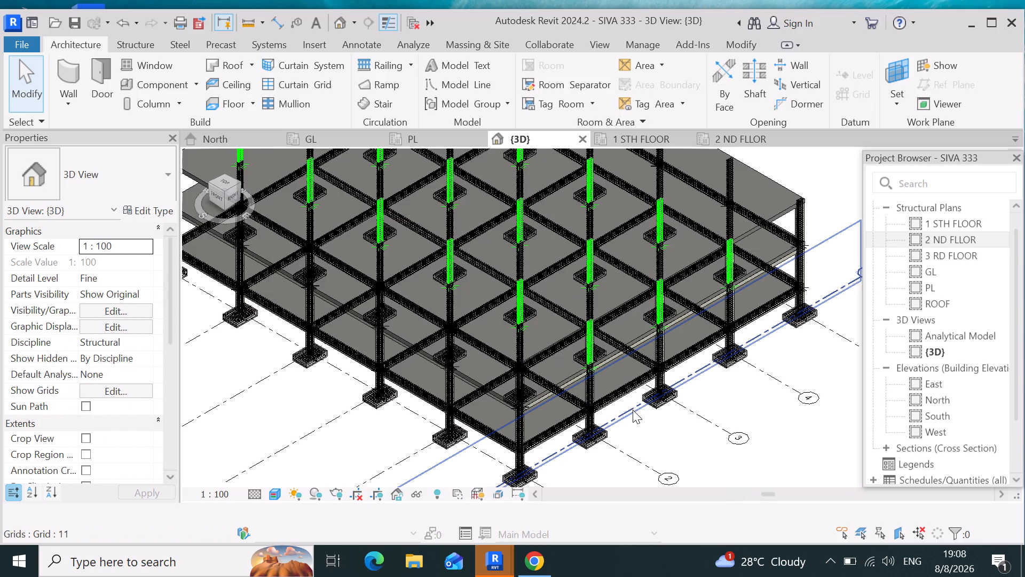
pyautogui.scroll(-4, 632, 410)
pyautogui.scroll(2, 577, 251)
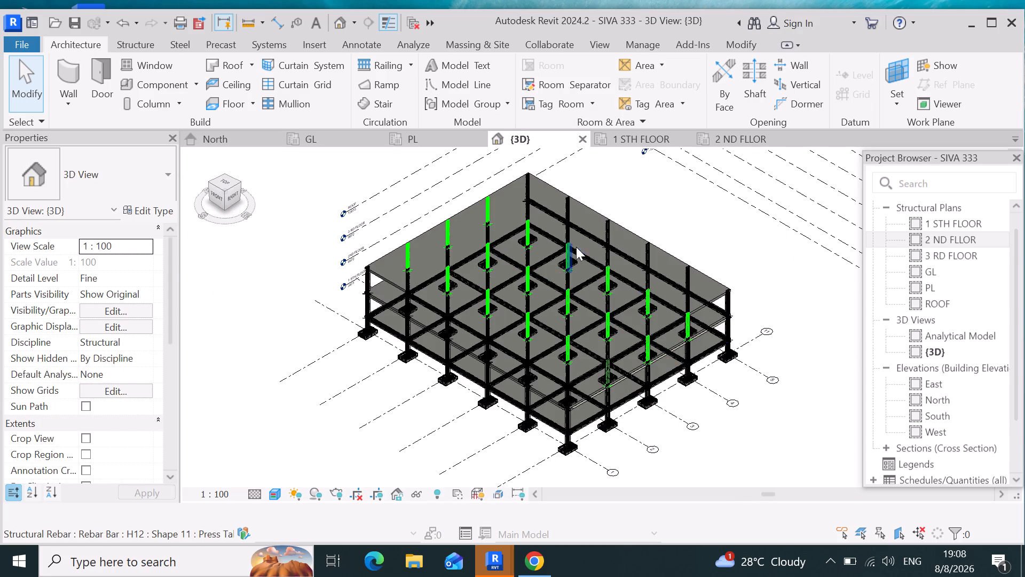
pyautogui.scroll(13, 576, 247)
pyautogui.scroll(4, 509, 321)
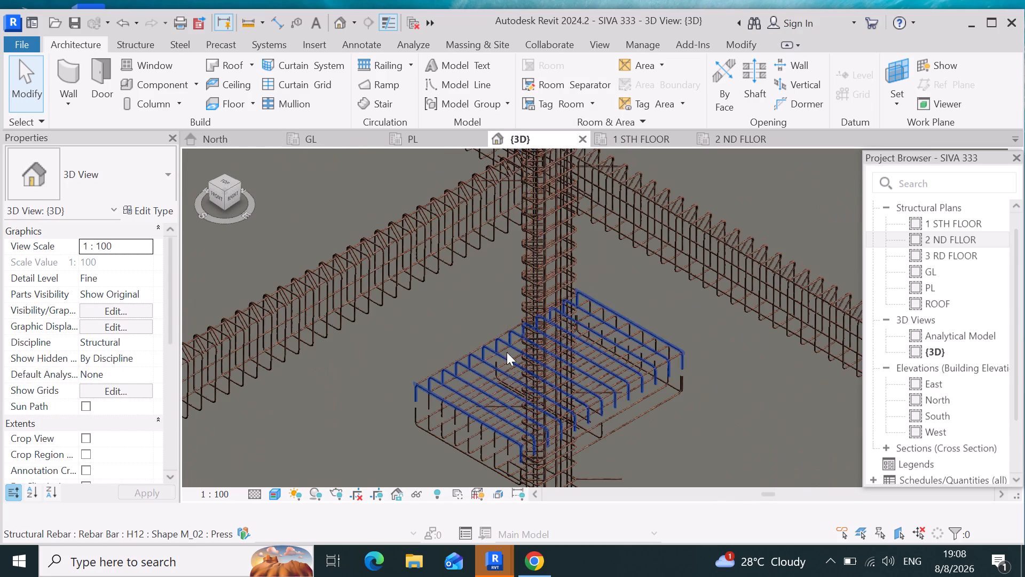
pyautogui.scroll(-15, 529, 396)
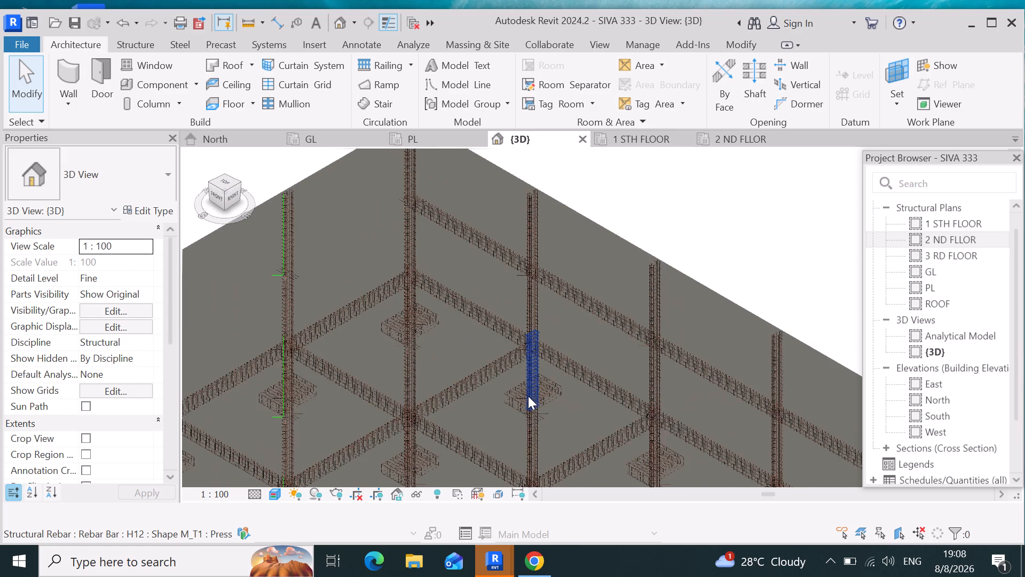
pyautogui.scroll(15, 270, 384)
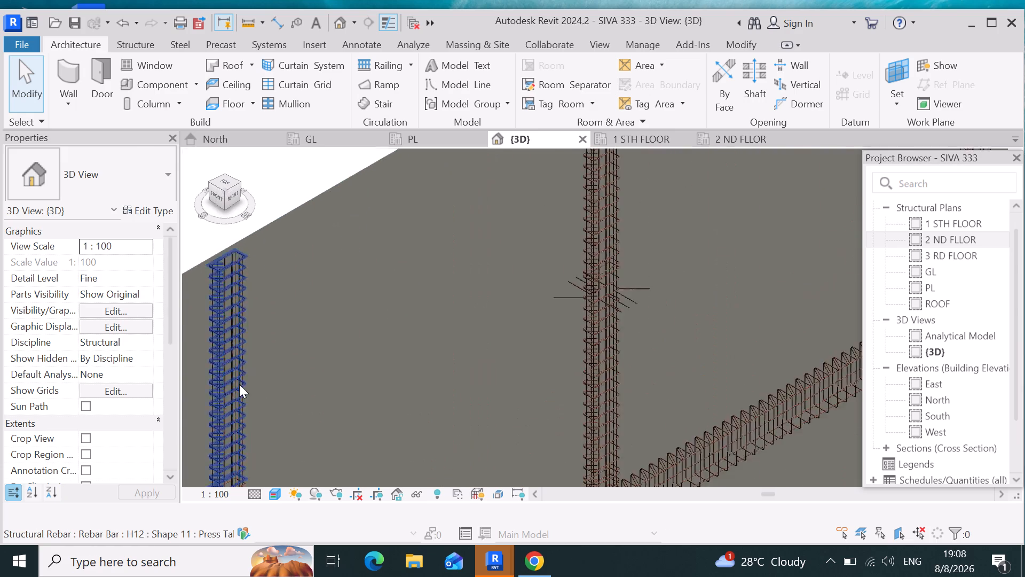
pyautogui.scroll(5, 239, 384)
pyautogui.scroll(-11, 400, 408)
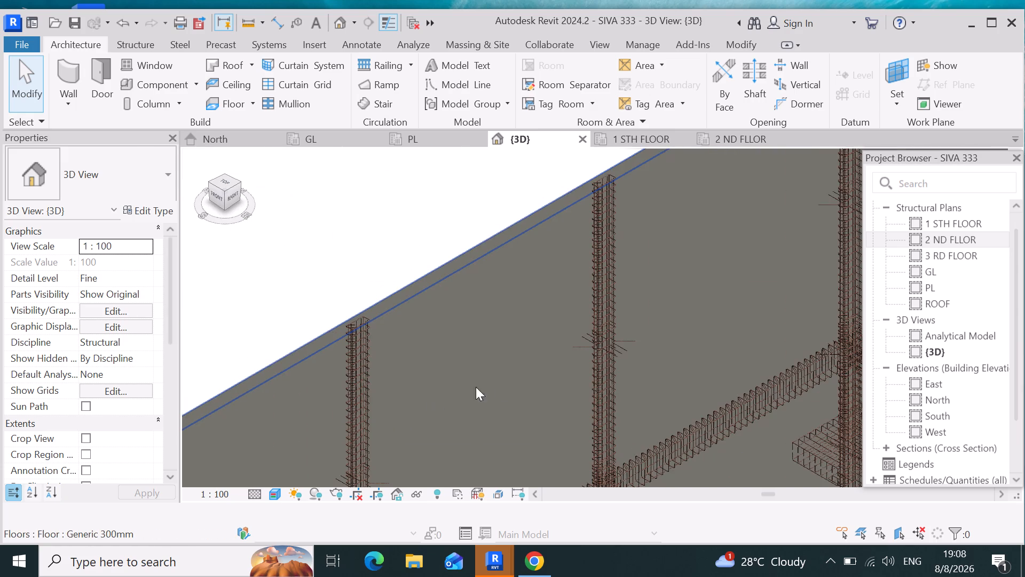
# Examine the second-floor slab edge, corner column tops and beam reinforcement junctions in the 3D view.
pyautogui.scroll(-4, 497, 386)
pyautogui.scroll(8, 554, 285)
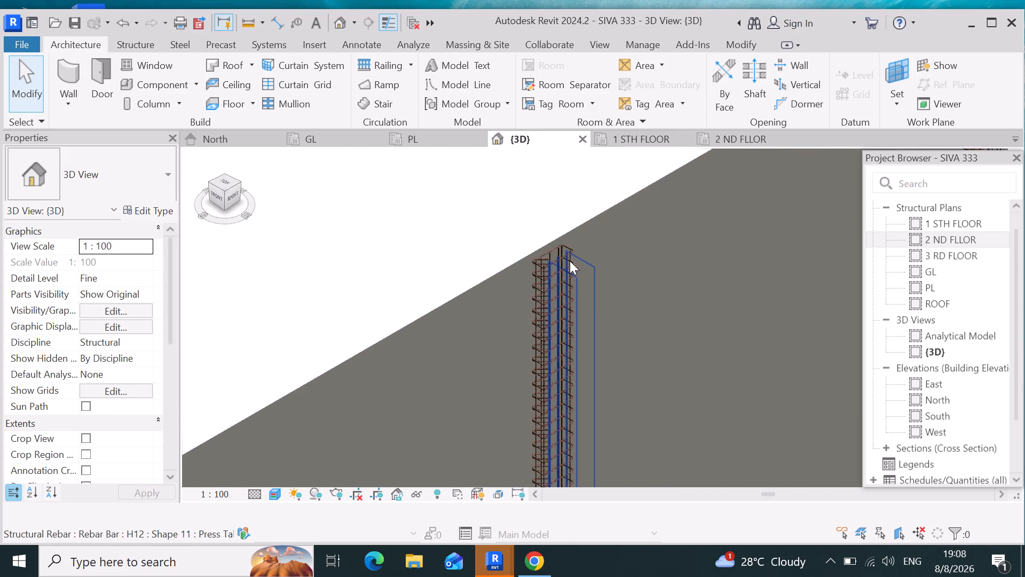
pyautogui.scroll(-5, 566, 342)
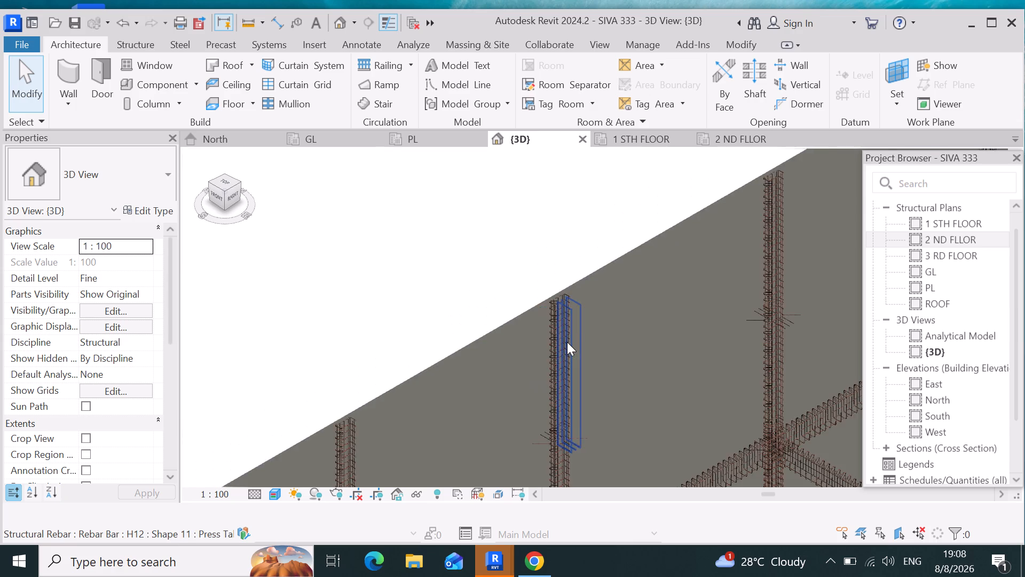
pyautogui.scroll(-10, 566, 342)
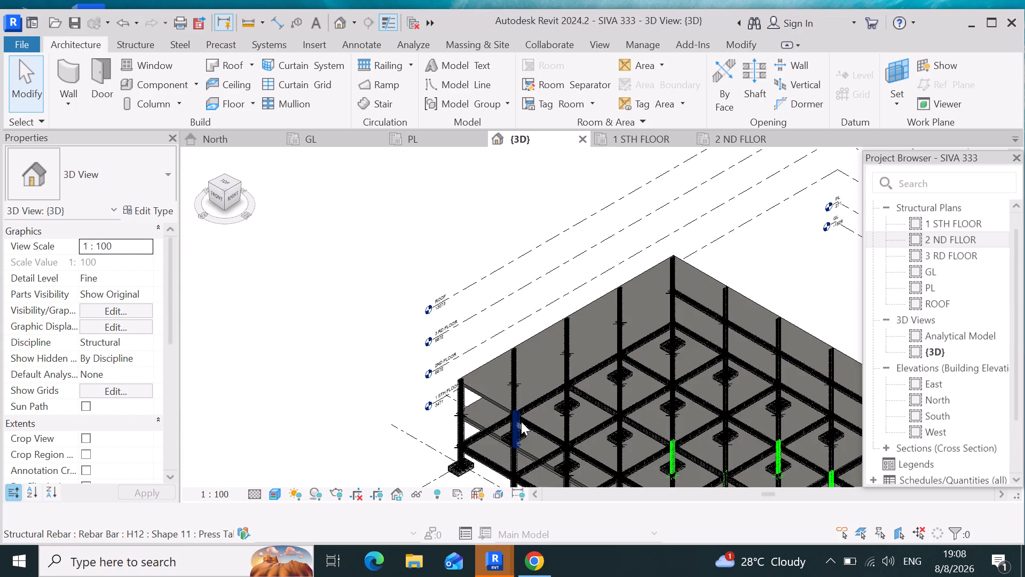
pyautogui.scroll(11, 518, 424)
pyautogui.scroll(4, 303, 490)
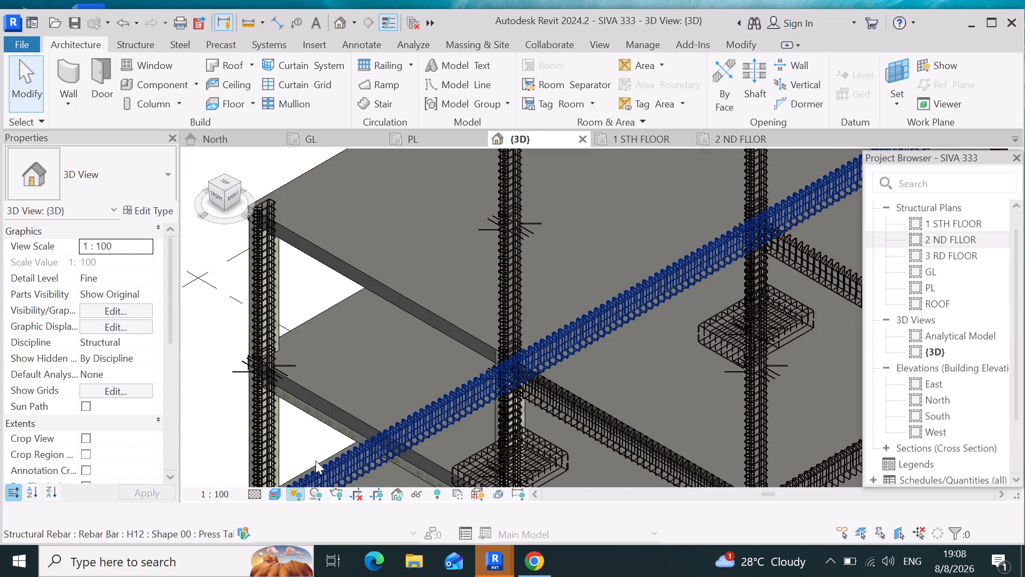
pyautogui.scroll(4, 412, 348)
pyautogui.scroll(-3, 413, 353)
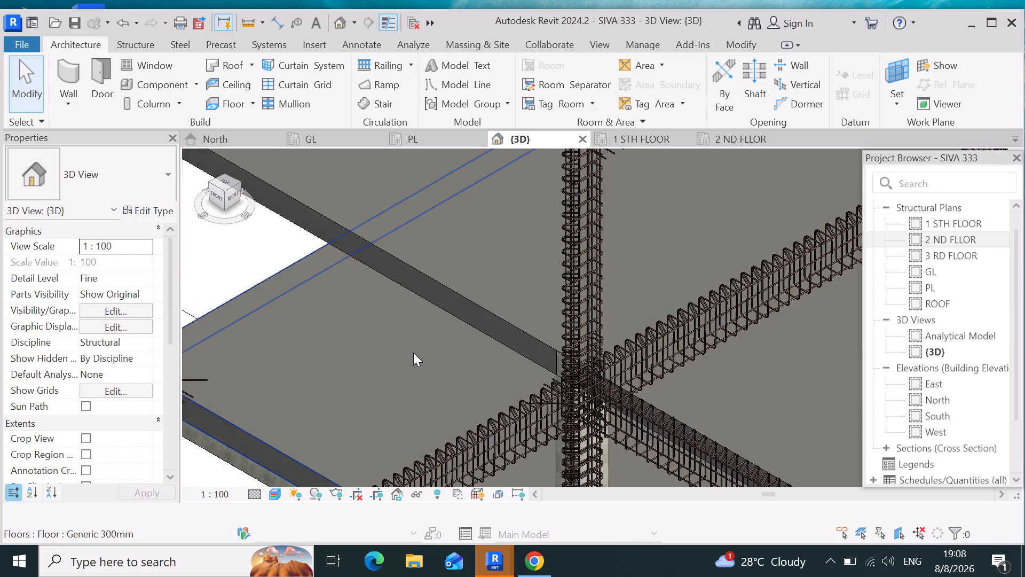
pyautogui.scroll(-6, 413, 353)
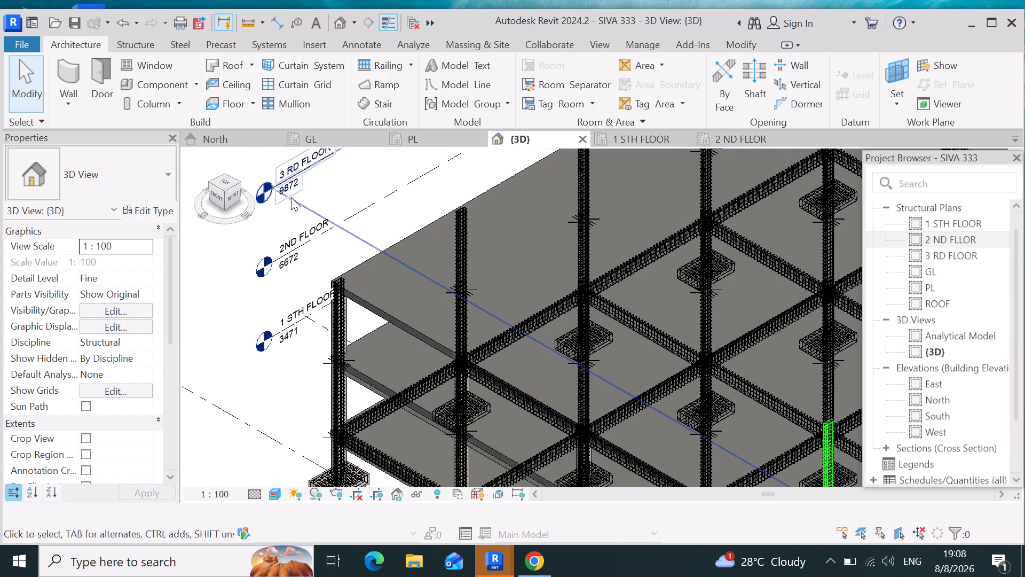
# In the North elevation, undo the paste of the Generic 300mm floor at the 2ND FLOOR level.
pyautogui.click(243, 141)
pyautogui.scroll(2, 523, 397)
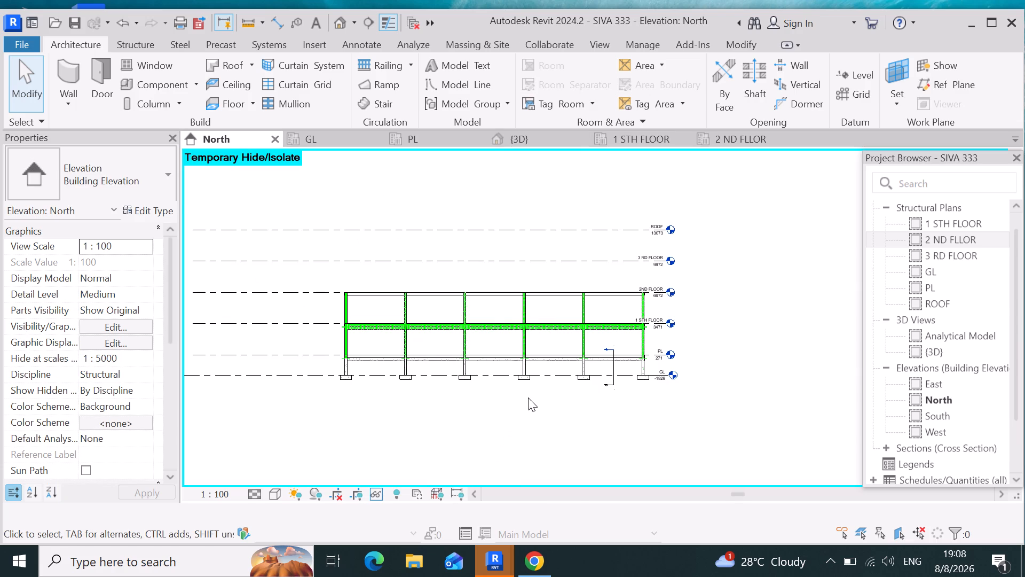
pyautogui.scroll(1, 528, 397)
pyautogui.scroll(14, 665, 294)
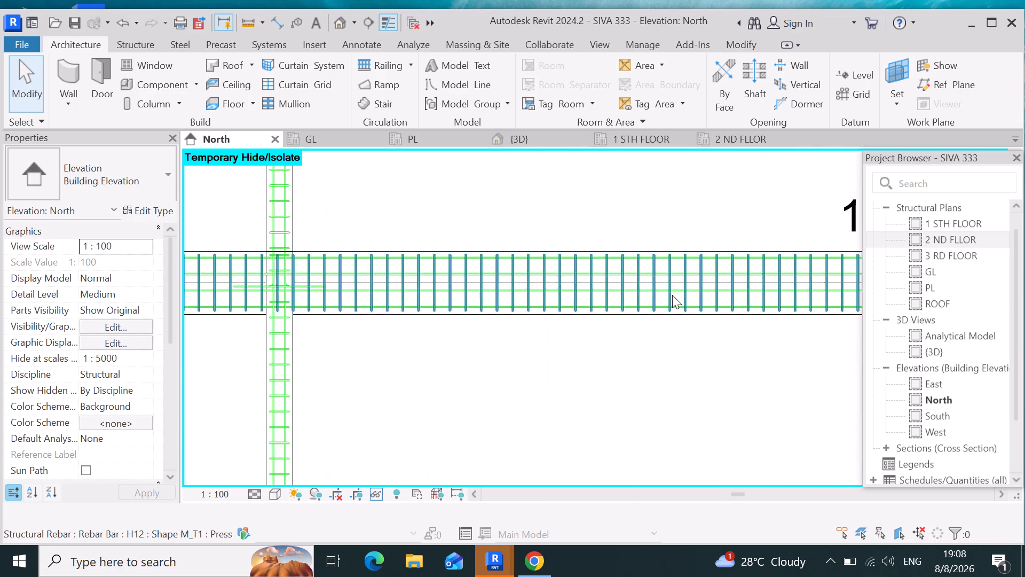
pyautogui.scroll(3, 672, 295)
pyautogui.scroll(4, 614, 406)
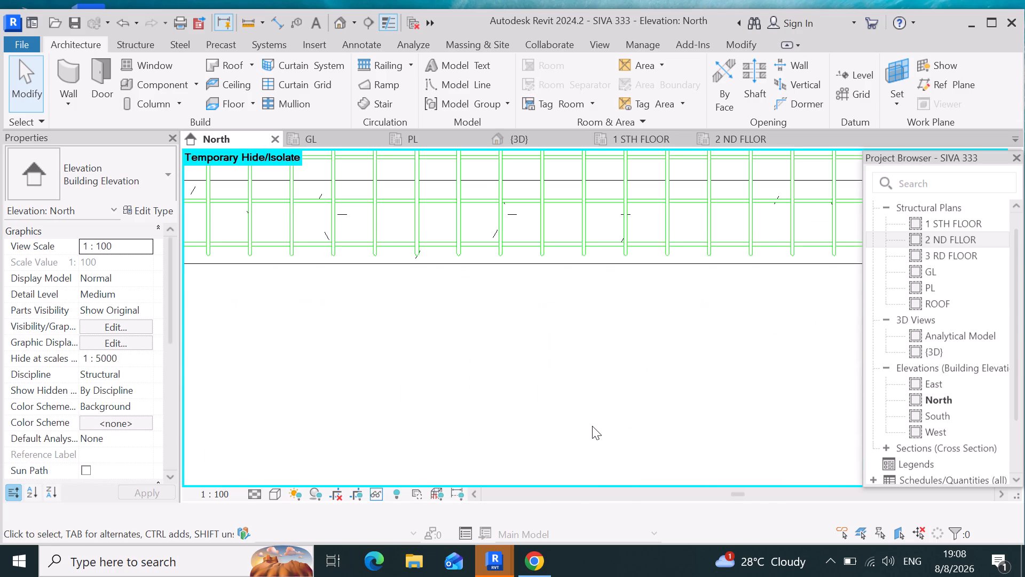
pyautogui.scroll(-13, 598, 425)
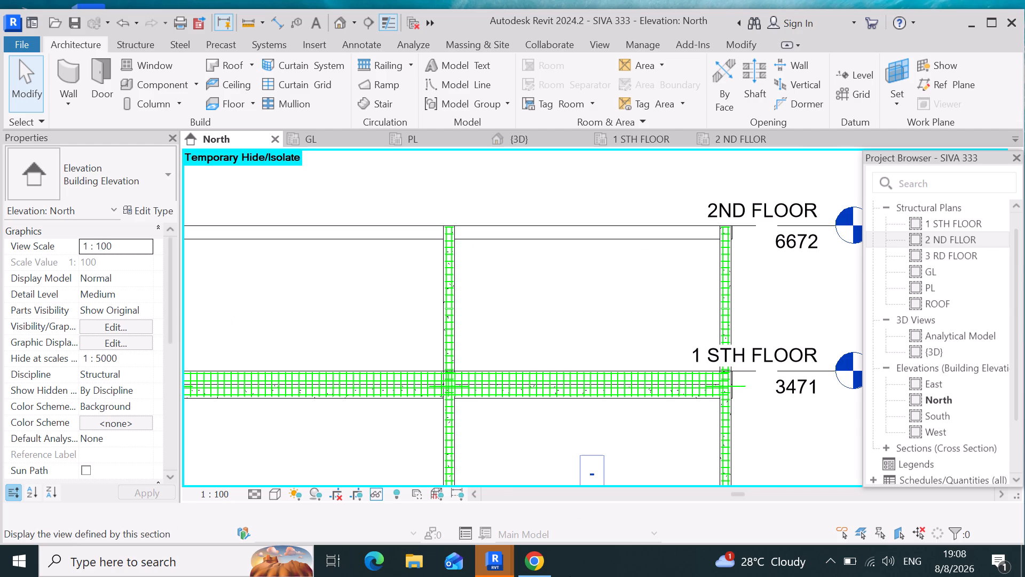
pyautogui.hotkey('ctrl', 'z')
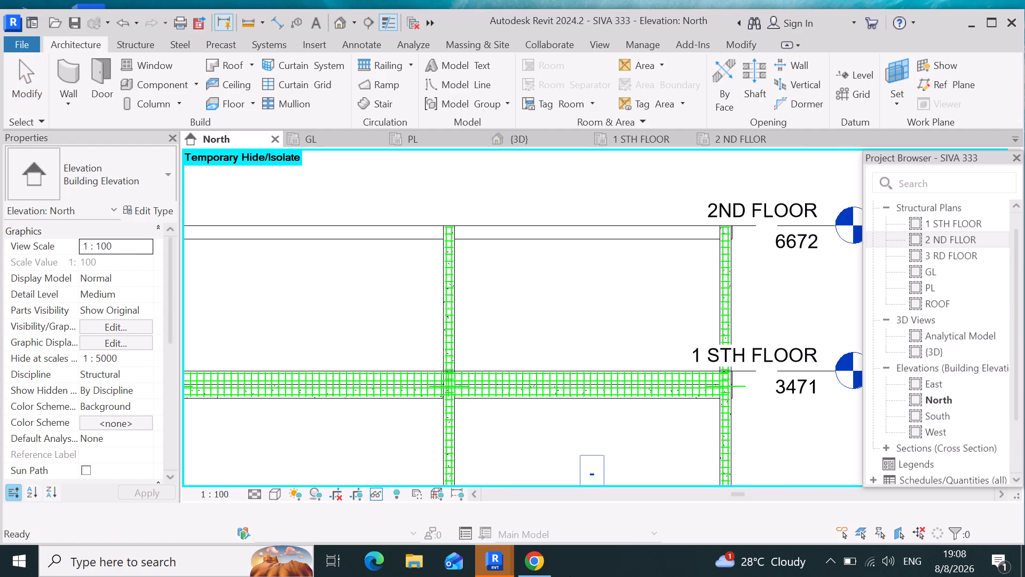
# Examine the 1 STH FLOOR slab and its 300 x 600mm concrete beam with reinforcement in the North elevation.
pyautogui.scroll(11, 593, 331)
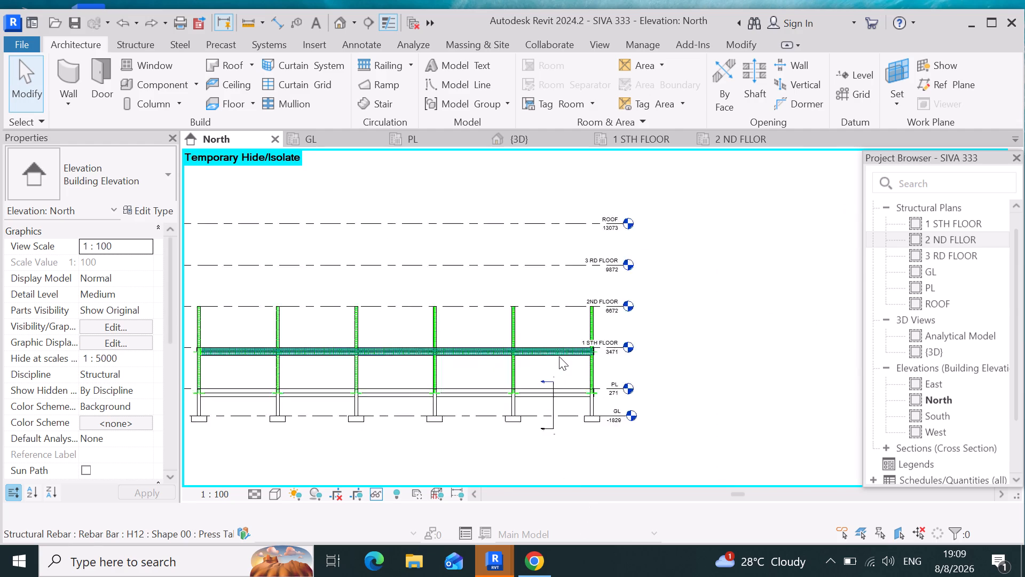
pyautogui.scroll(20, 559, 356)
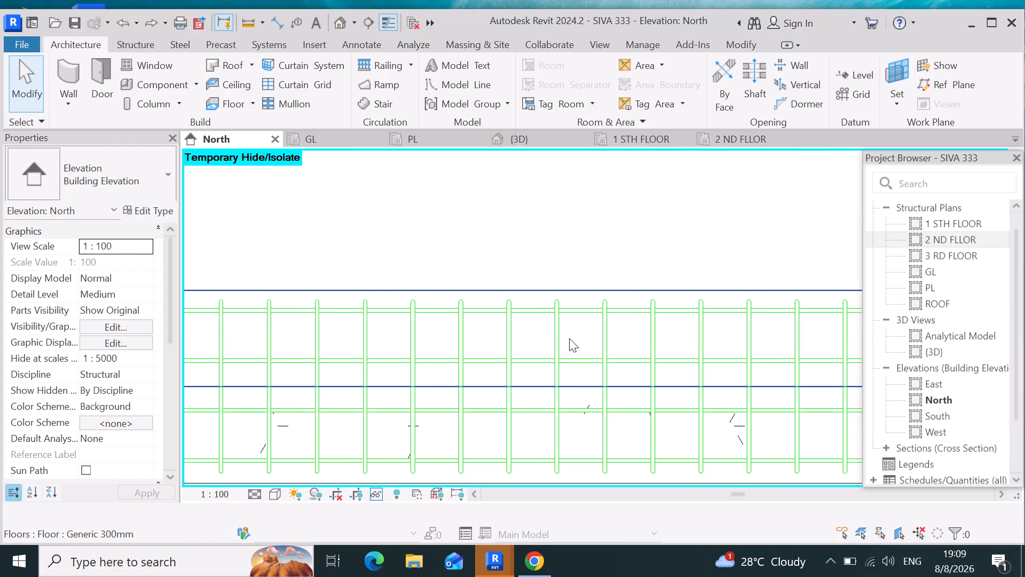
pyautogui.scroll(-8, 569, 338)
pyautogui.scroll(6, 668, 425)
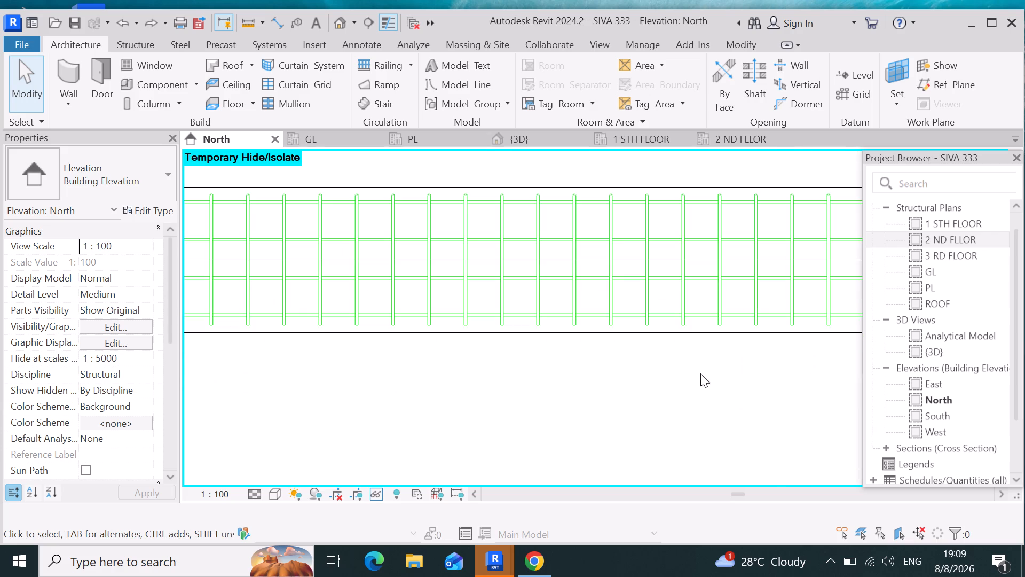
pyautogui.click(718, 335)
pyautogui.scroll(-7, 702, 381)
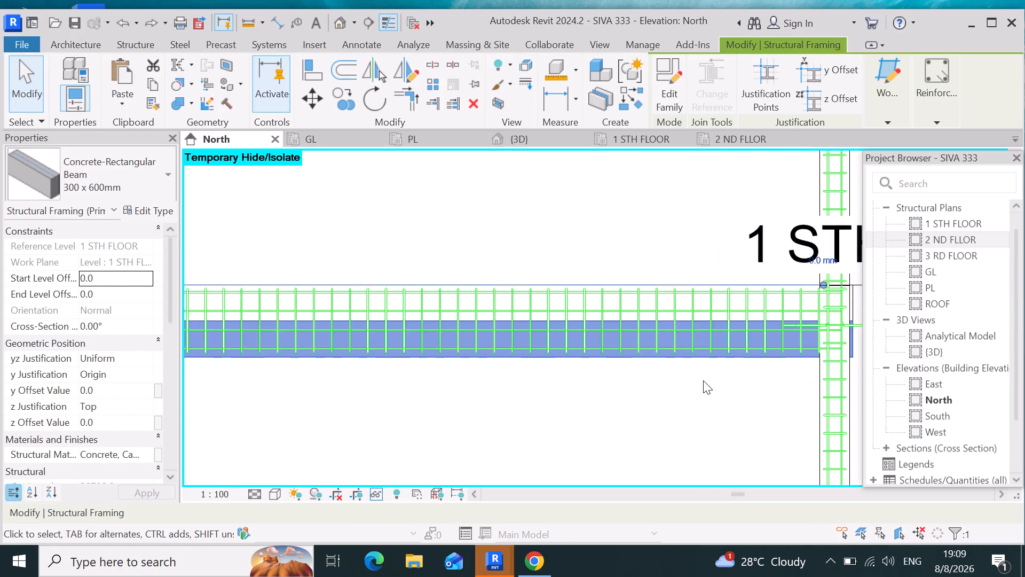
pyautogui.scroll(-3, 703, 380)
pyautogui.scroll(-4, 671, 449)
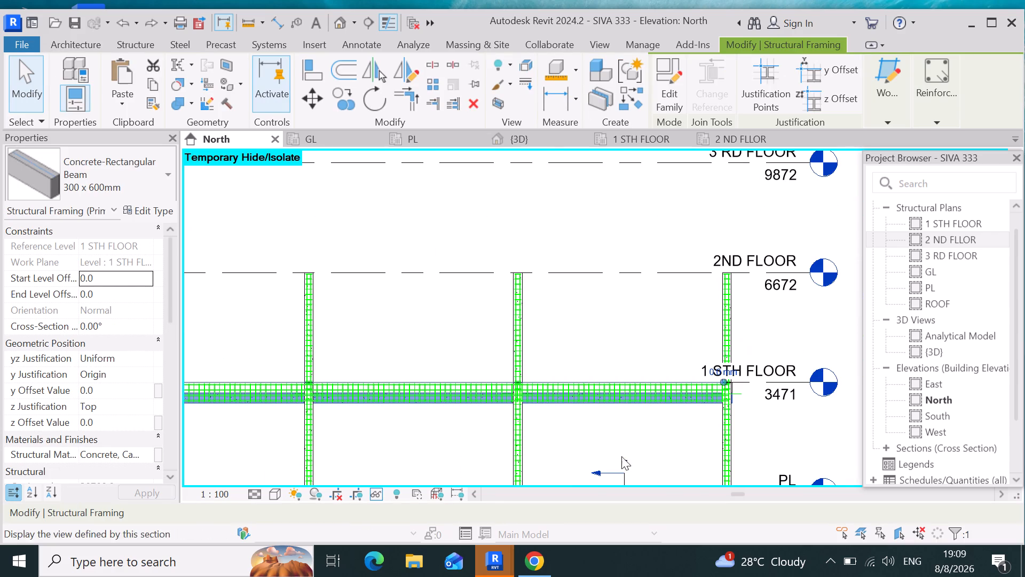
pyautogui.click(624, 330)
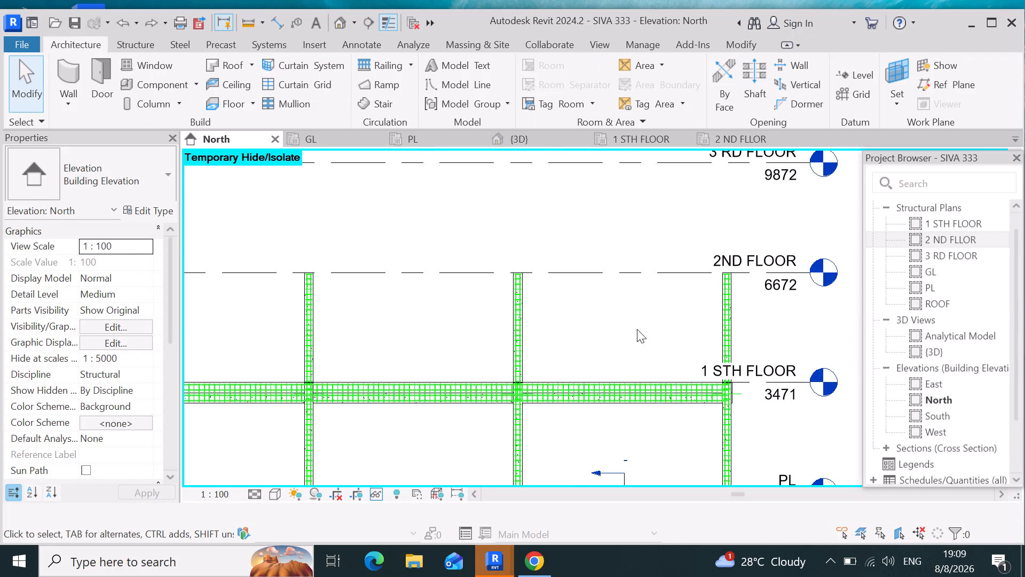
# Copy the 300 x 600mm Concrete-Rectangular Beam at PL level and paste it aligned to the 2ND FLOOR level.
pyautogui.scroll(-8, 632, 298)
pyautogui.scroll(10, 630, 380)
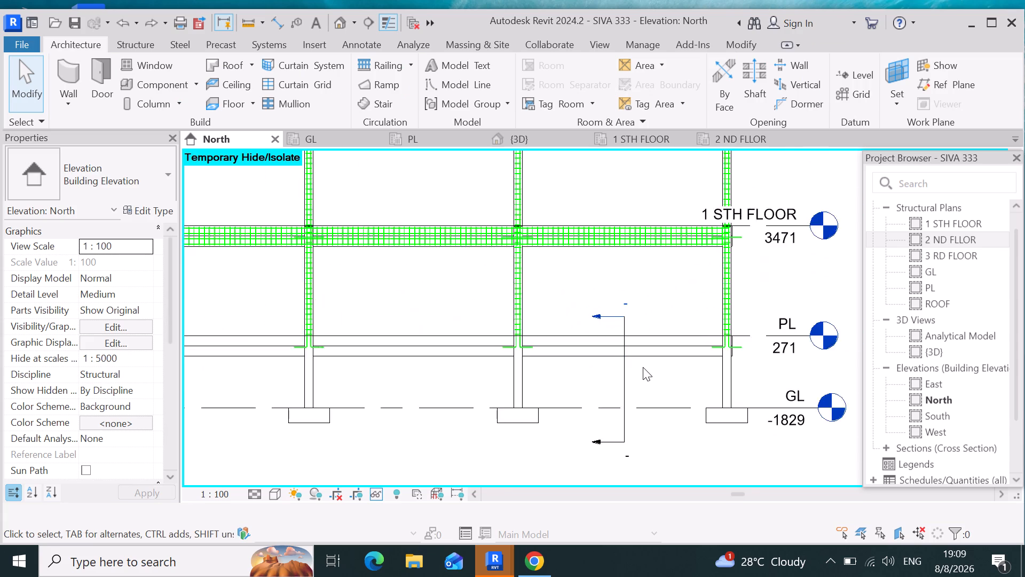
pyautogui.scroll(2, 643, 367)
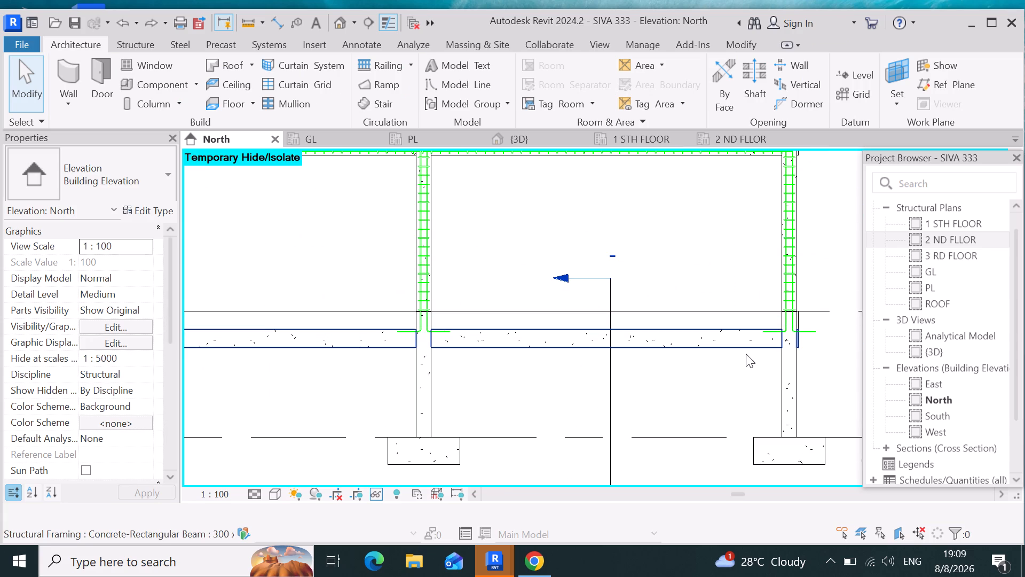
pyautogui.scroll(3, 744, 356)
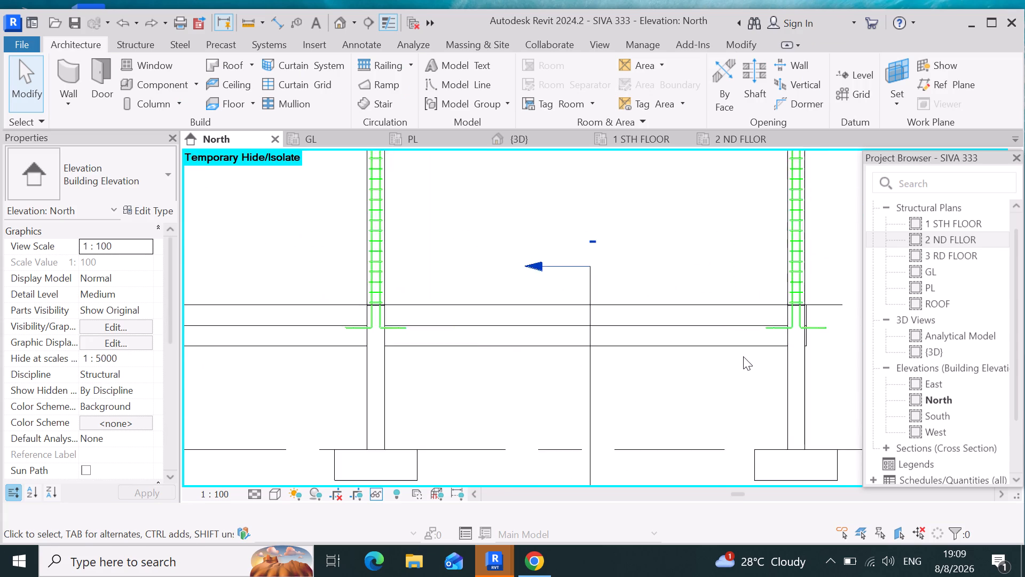
pyautogui.click(747, 347)
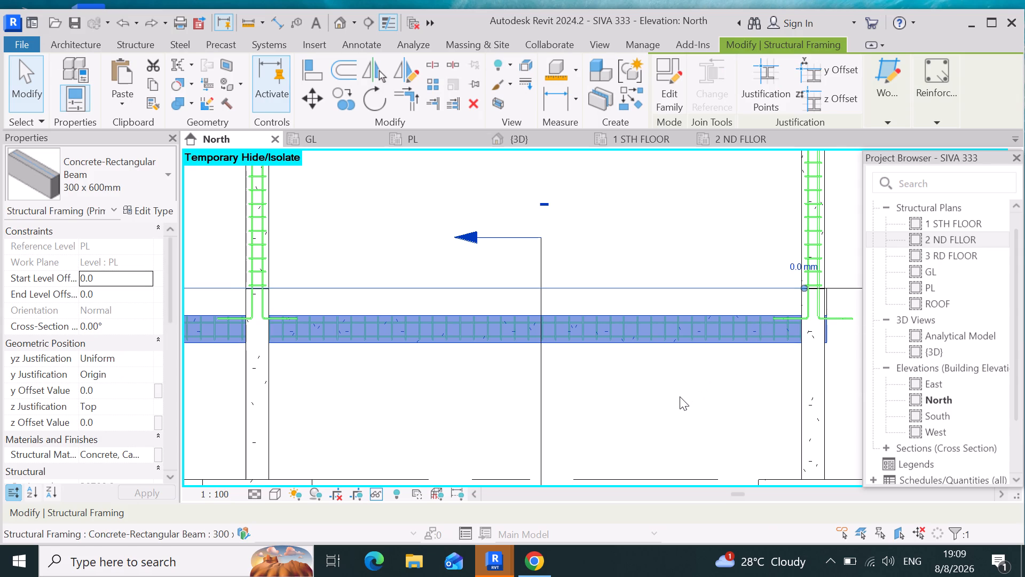
pyautogui.scroll(-4, 765, 303)
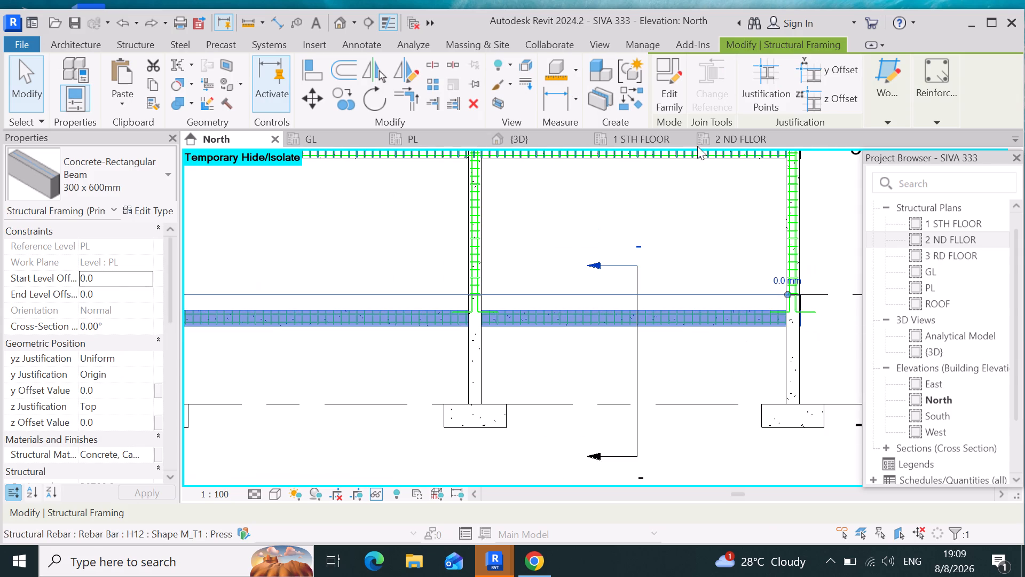
pyautogui.click(153, 82)
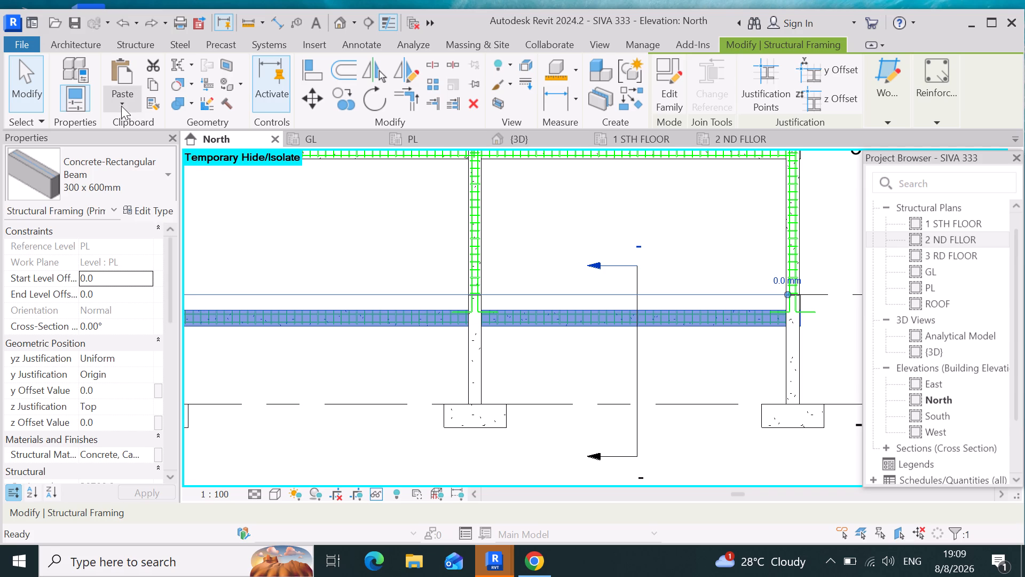
pyautogui.click(123, 105)
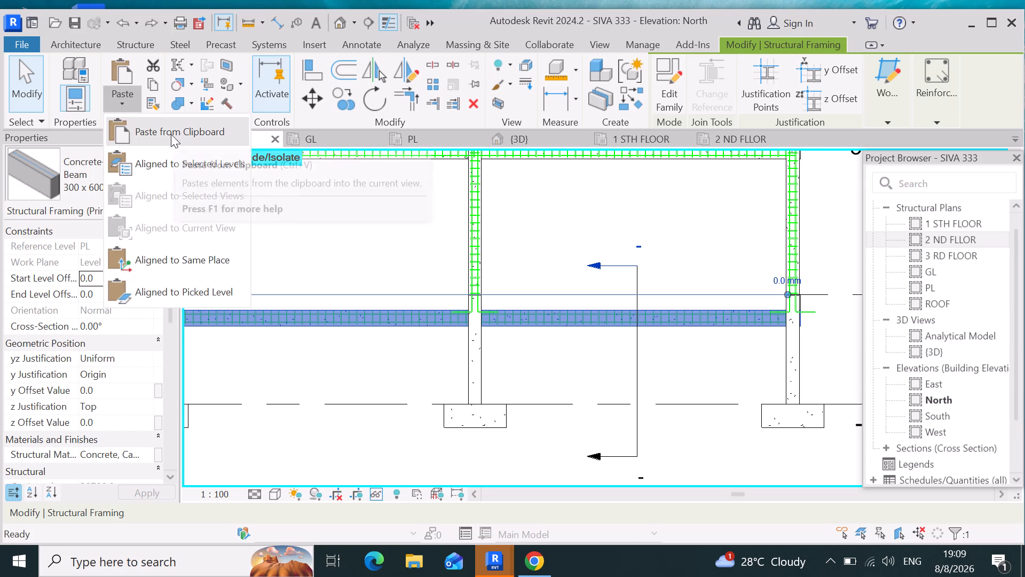
pyautogui.click(167, 166)
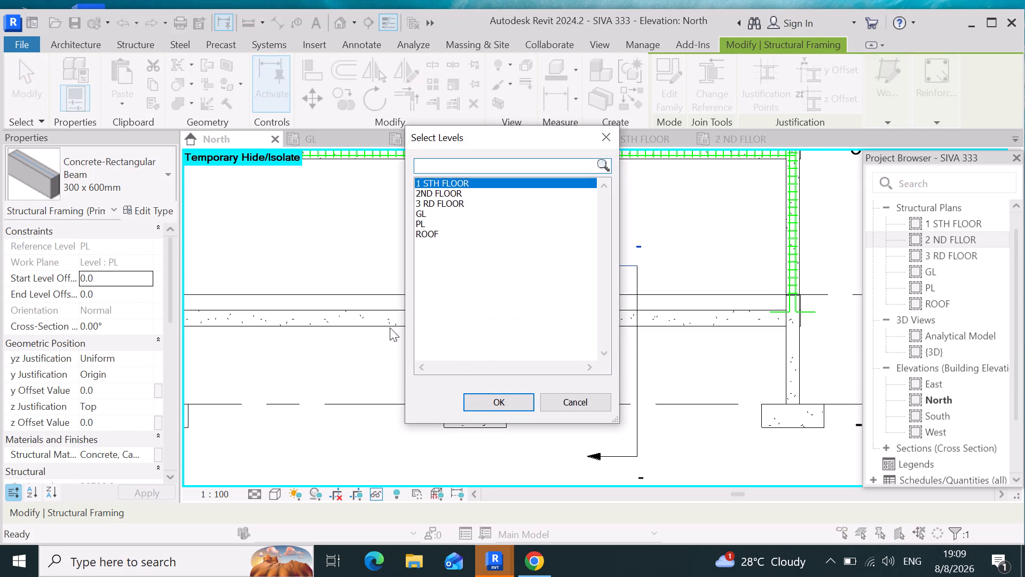
pyautogui.click(438, 193)
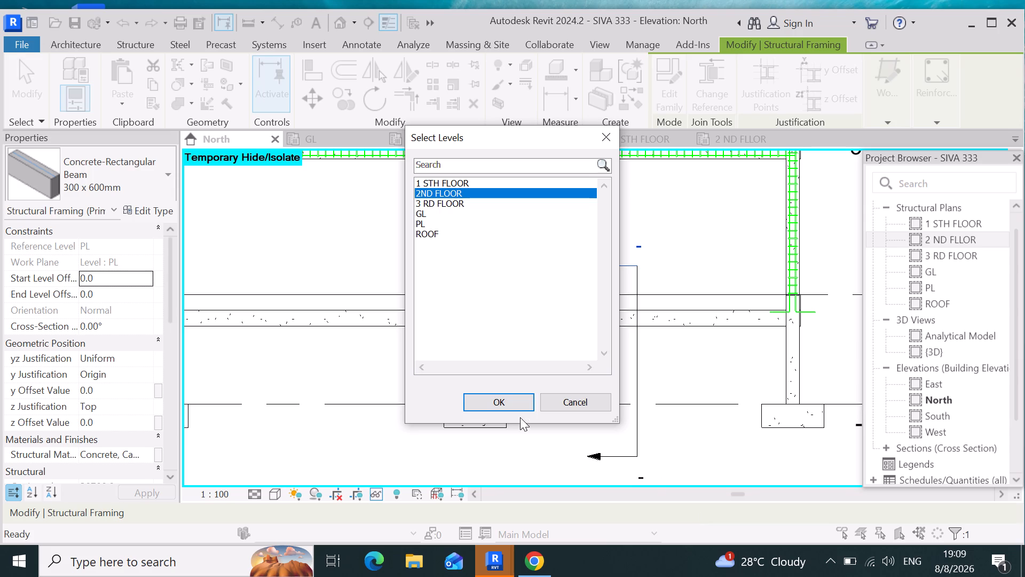
pyautogui.click(506, 400)
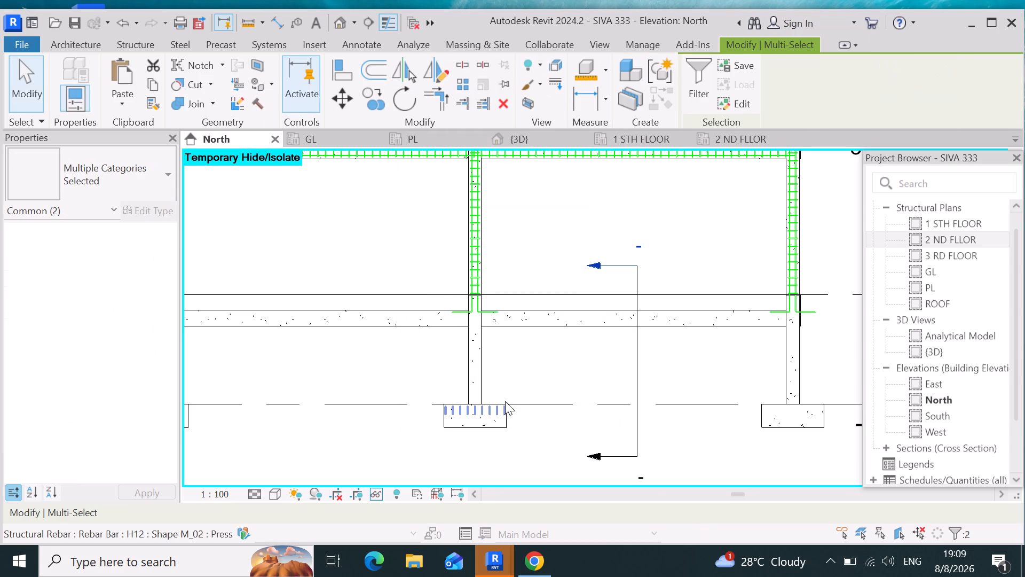
# Check the beam pasted at 2ND FLOOR in the North elevation, the first- and second-floor plans and the 3D view.
pyautogui.scroll(-5, 651, 396)
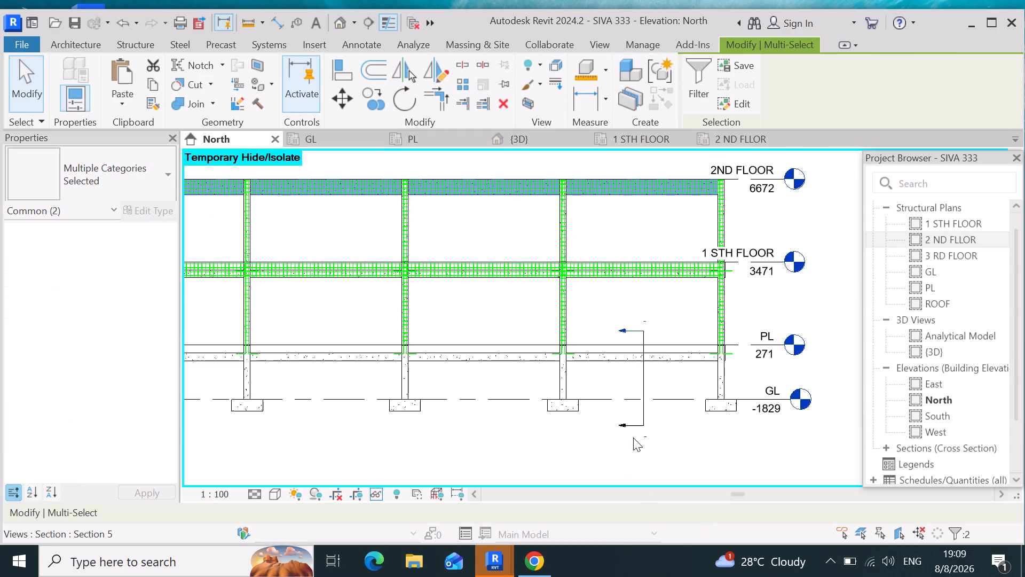
pyautogui.scroll(-3, 636, 415)
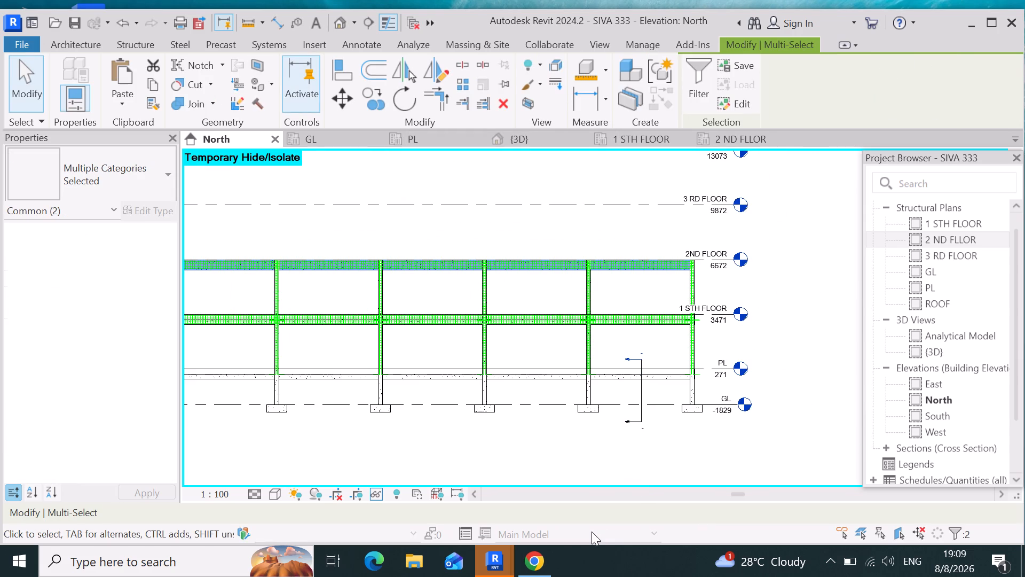
pyautogui.click(747, 135)
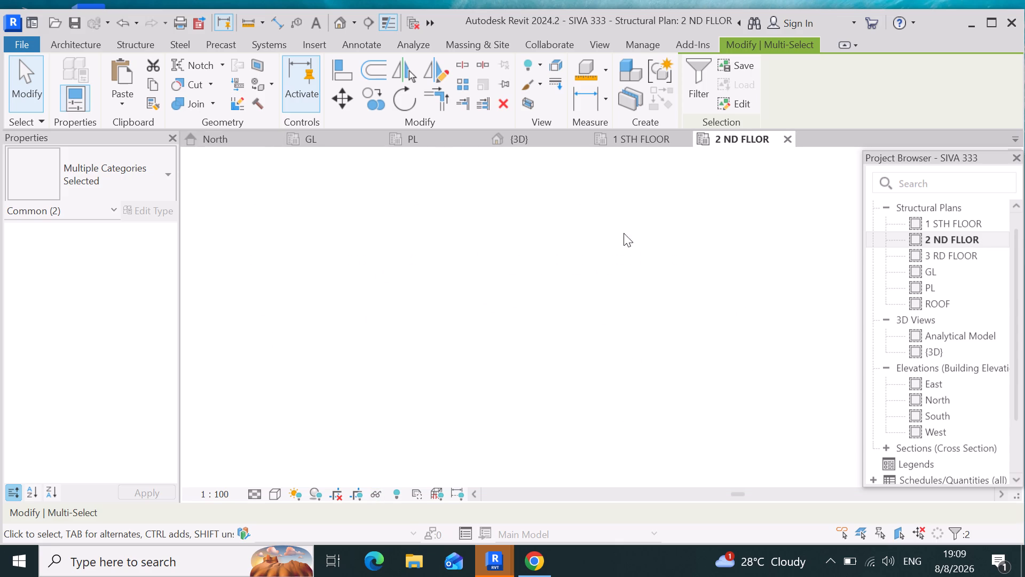
pyautogui.click(661, 144)
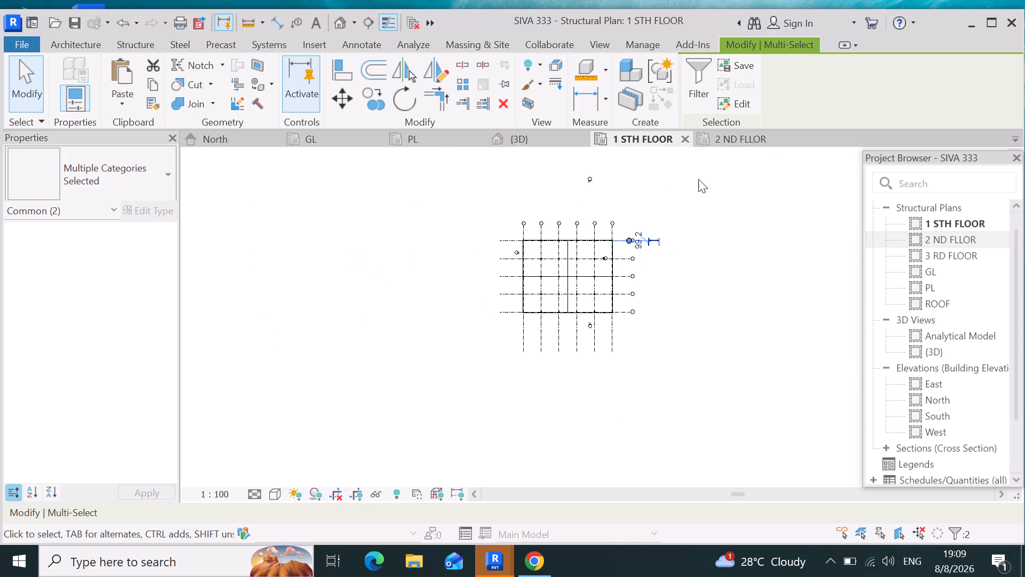
pyautogui.click(733, 139)
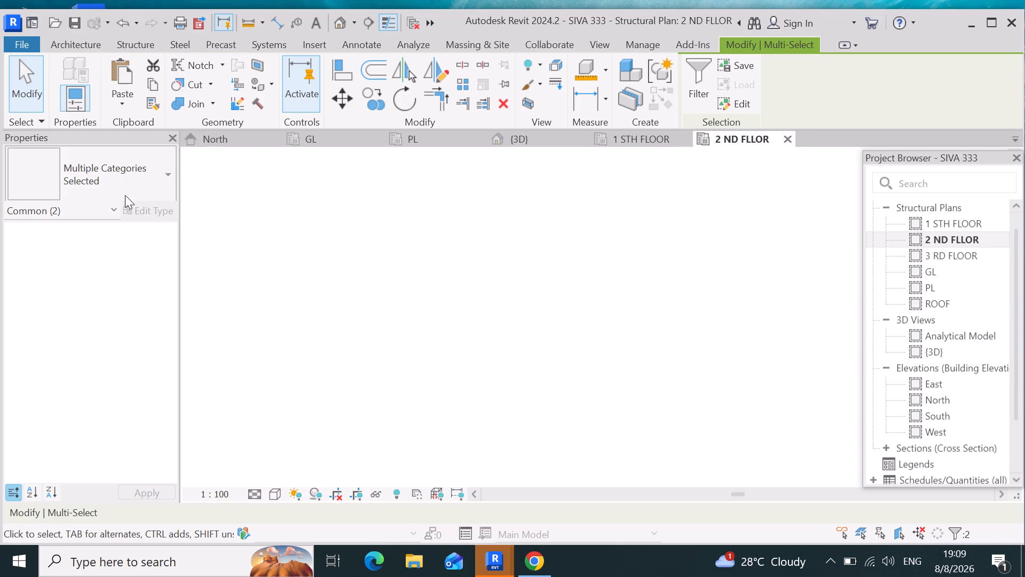
pyautogui.click(554, 138)
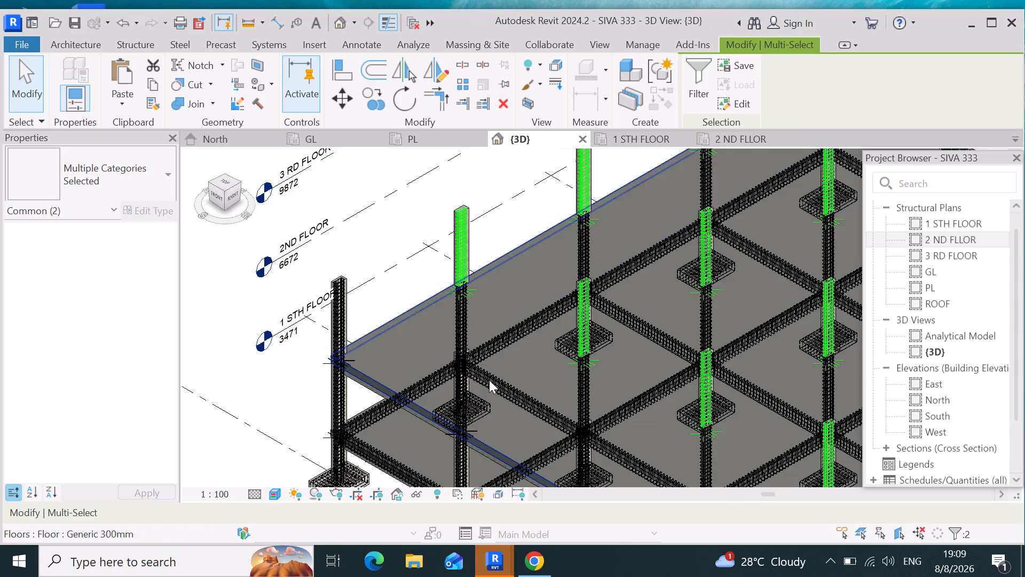
pyautogui.scroll(6, 458, 436)
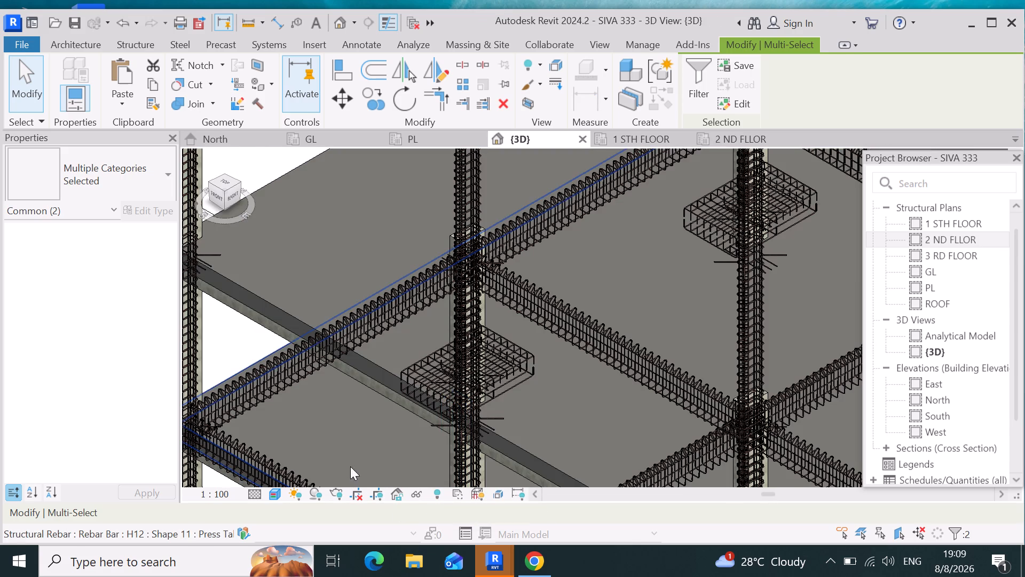
pyautogui.scroll(4, 374, 415)
pyautogui.scroll(-4, 378, 425)
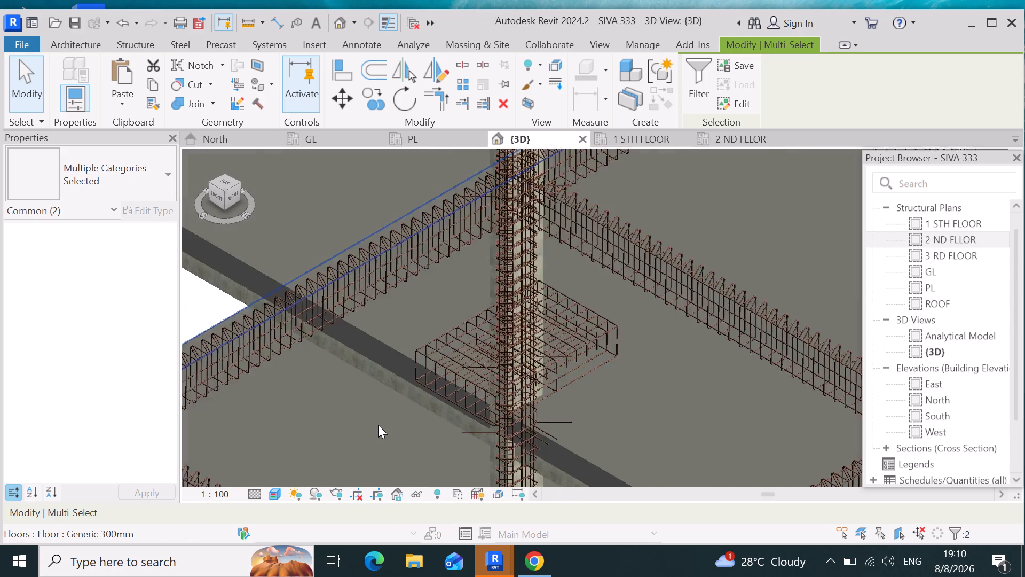
# Inspect the concrete beam pasted at 2ND FLOOR level and its columns along the building edge in the 3D view.
pyautogui.scroll(-6, 378, 425)
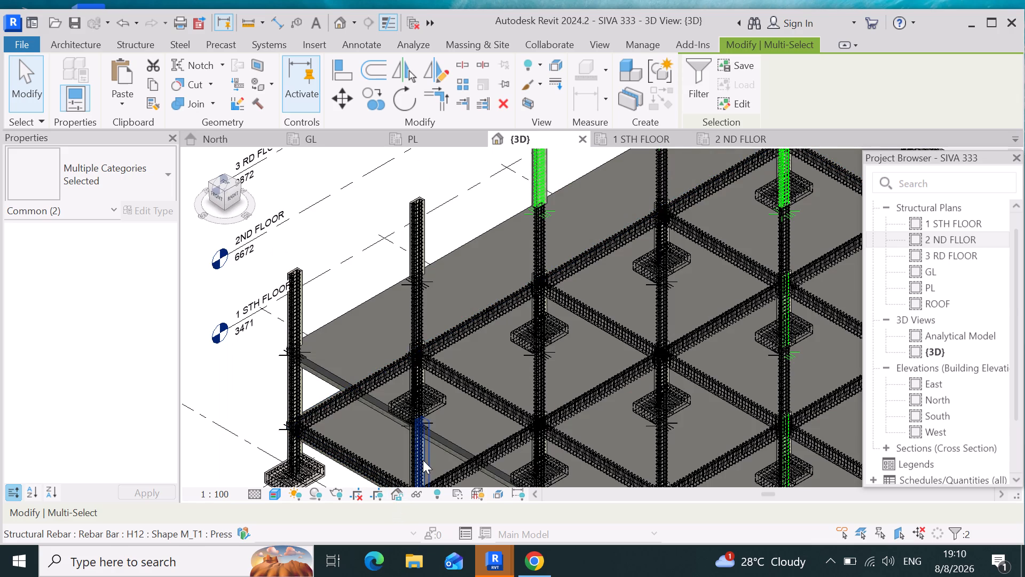
pyautogui.scroll(-5, 423, 457)
pyautogui.scroll(2, 645, 250)
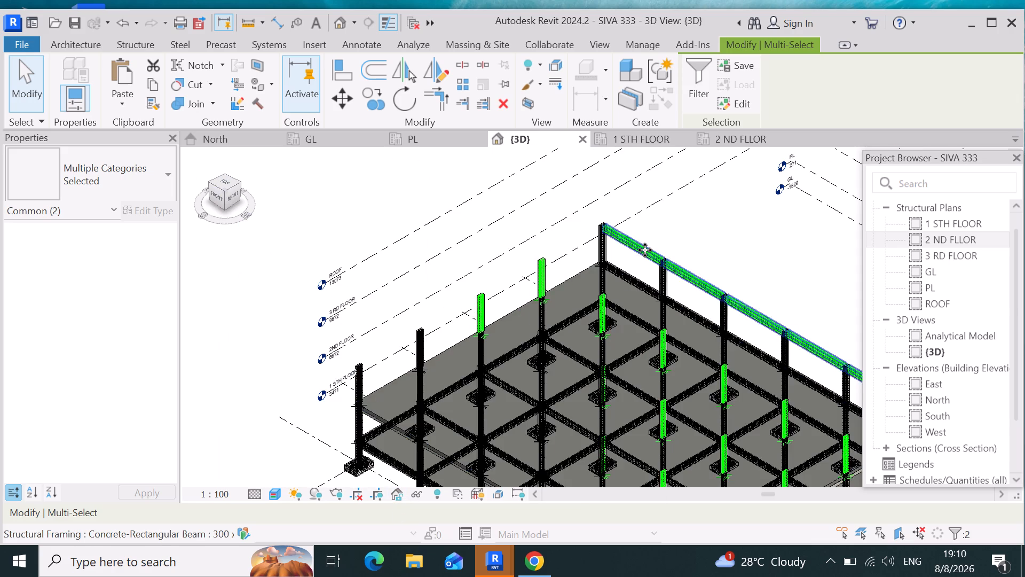
pyautogui.scroll(13, 645, 250)
pyautogui.scroll(-5, 411, 345)
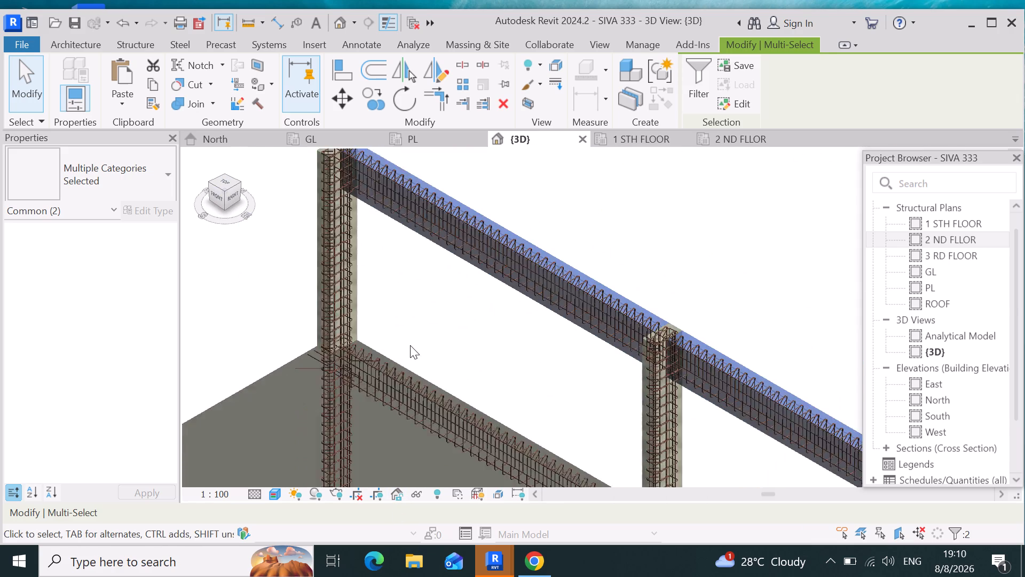
pyautogui.scroll(-4, 369, 408)
pyautogui.scroll(-5, 386, 337)
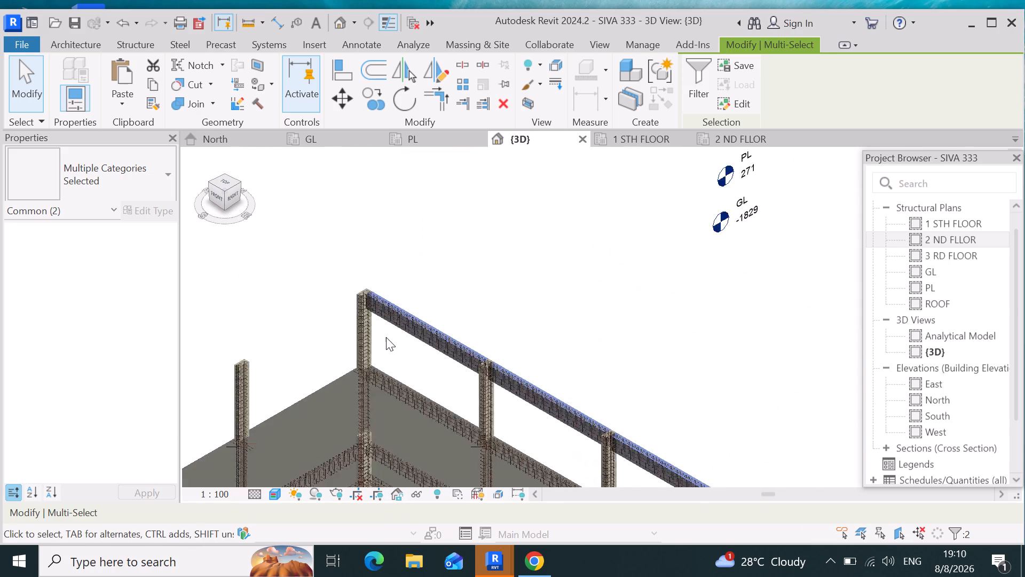
pyautogui.scroll(-4, 425, 312)
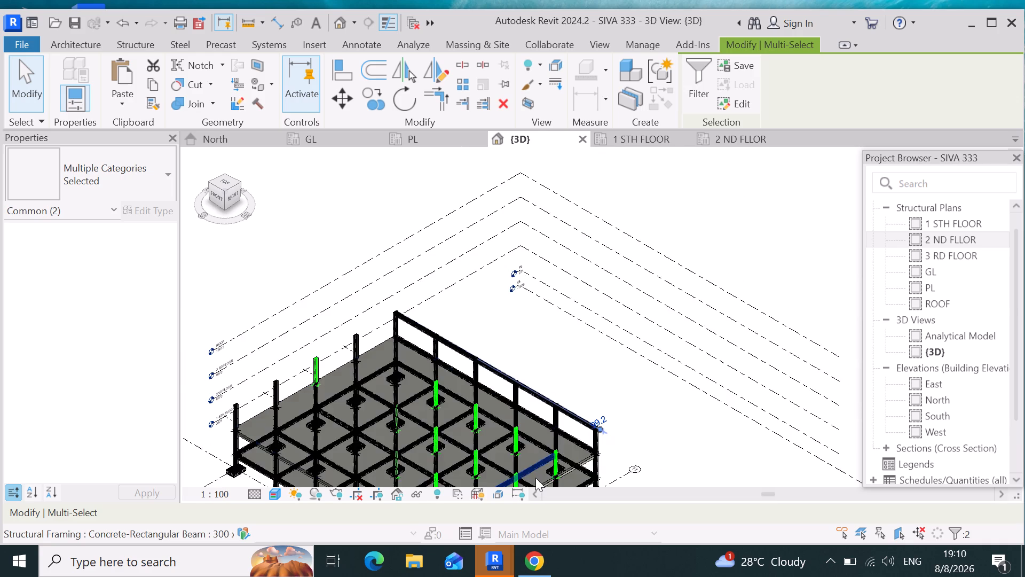
pyautogui.scroll(7, 535, 478)
pyautogui.scroll(3, 679, 398)
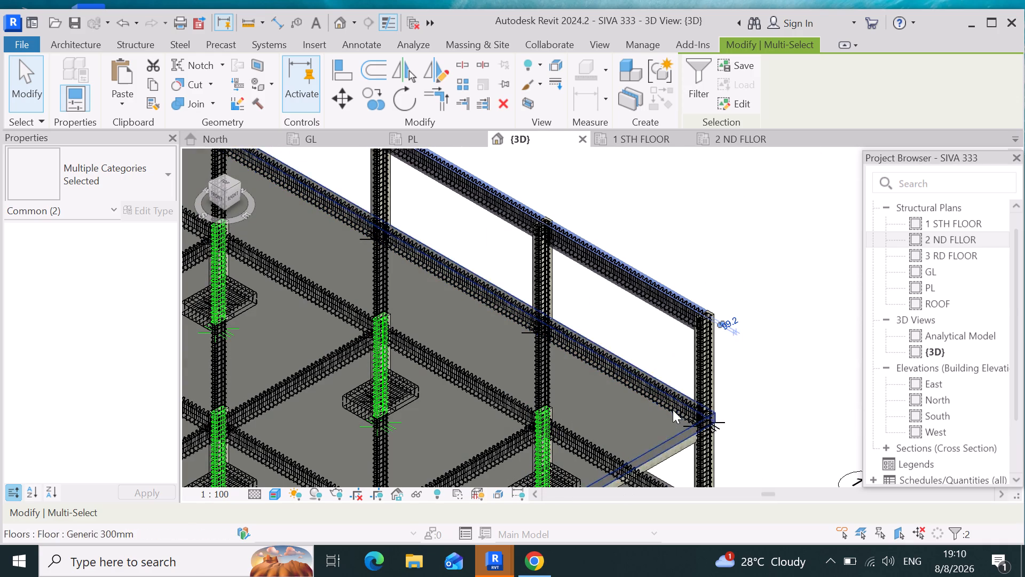
pyautogui.scroll(-4, 664, 445)
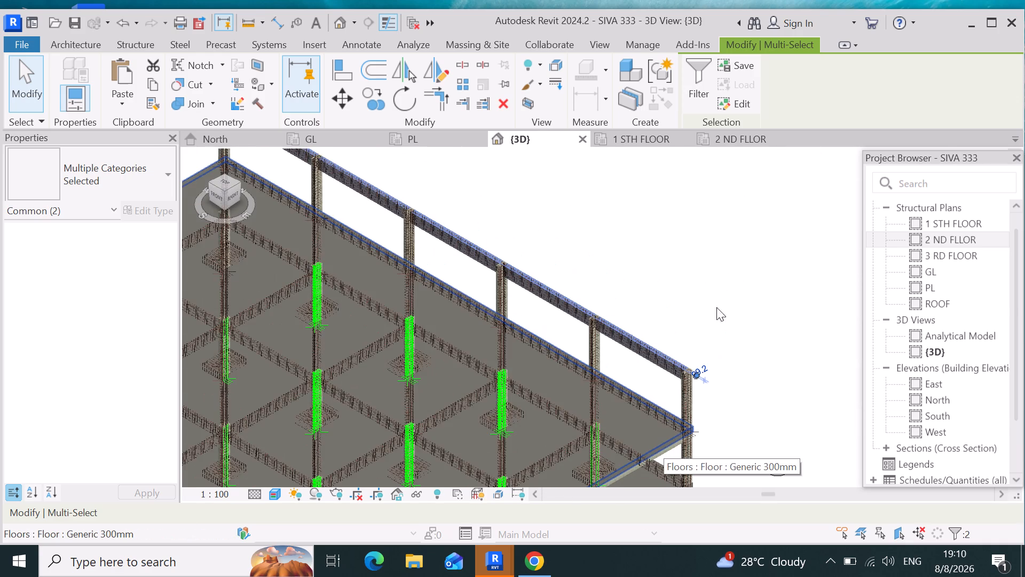
# Switch to the 2 ND FLLOR structural plan, close the 1 STH FLOOR view and look over the plan for the pasted beam.
pyautogui.click(742, 139)
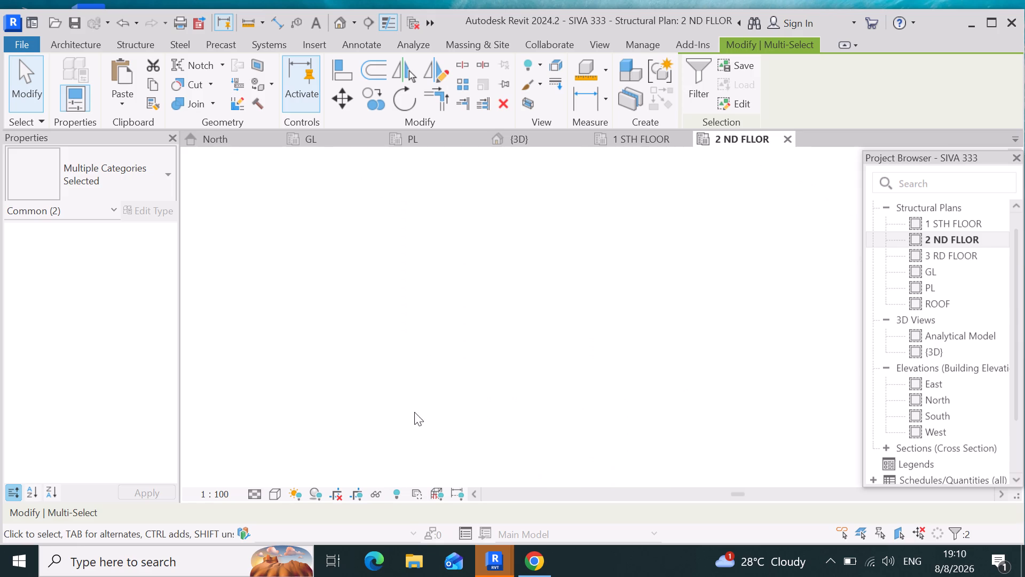
pyautogui.scroll(-5, 447, 324)
pyautogui.click(683, 141)
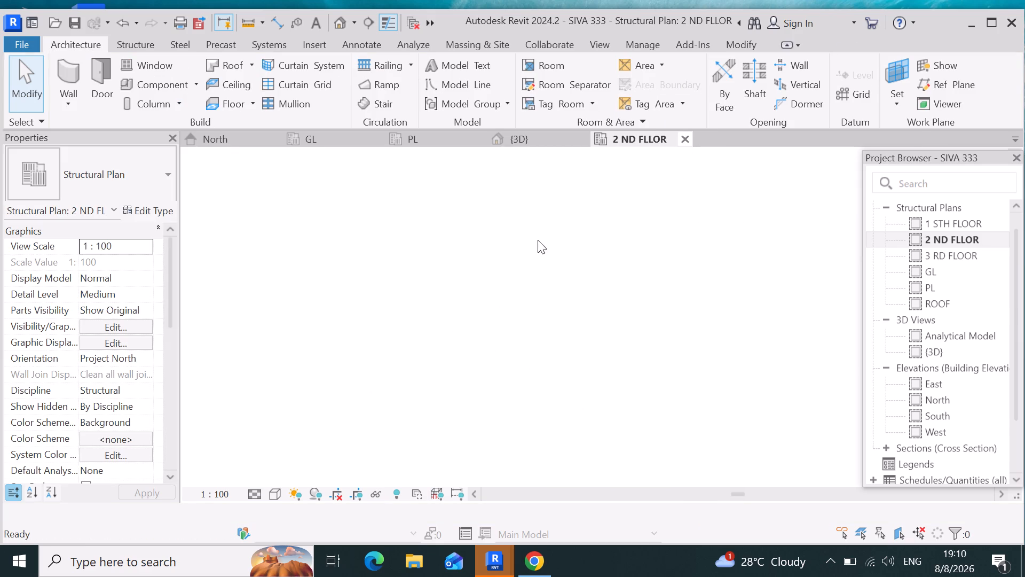
pyautogui.scroll(2, 537, 225)
pyautogui.scroll(-6, 450, 398)
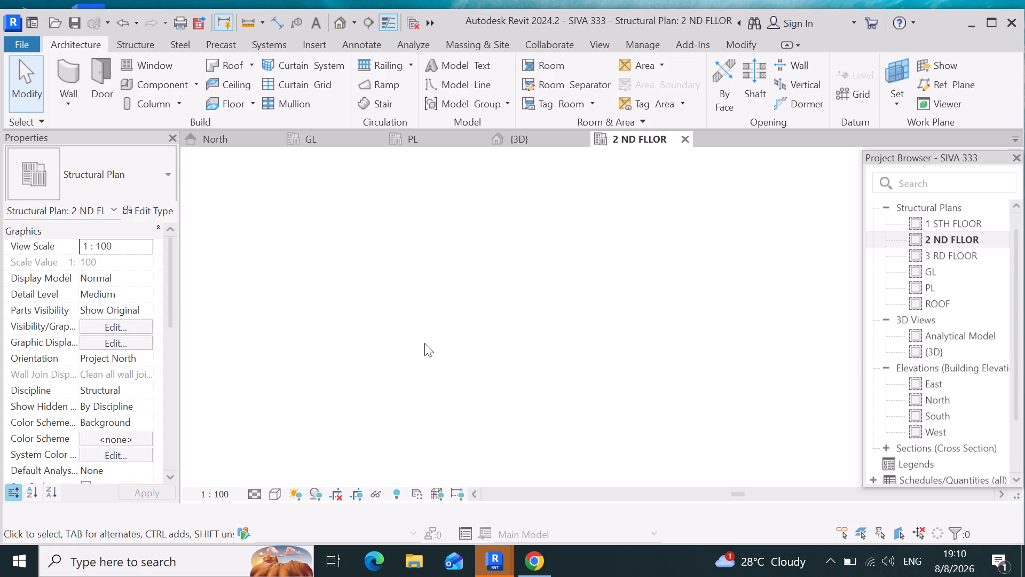
pyautogui.scroll(-4, 424, 343)
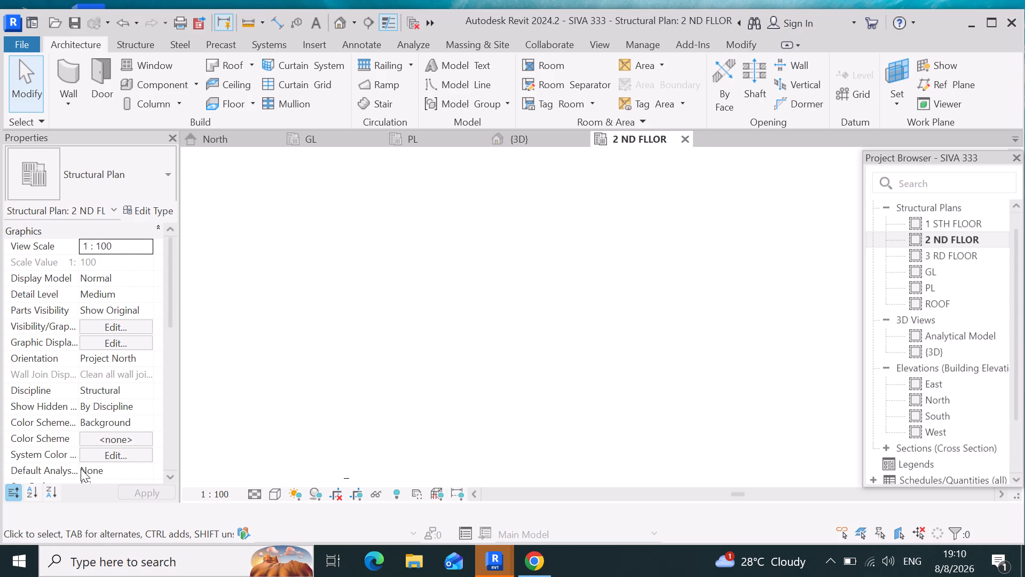
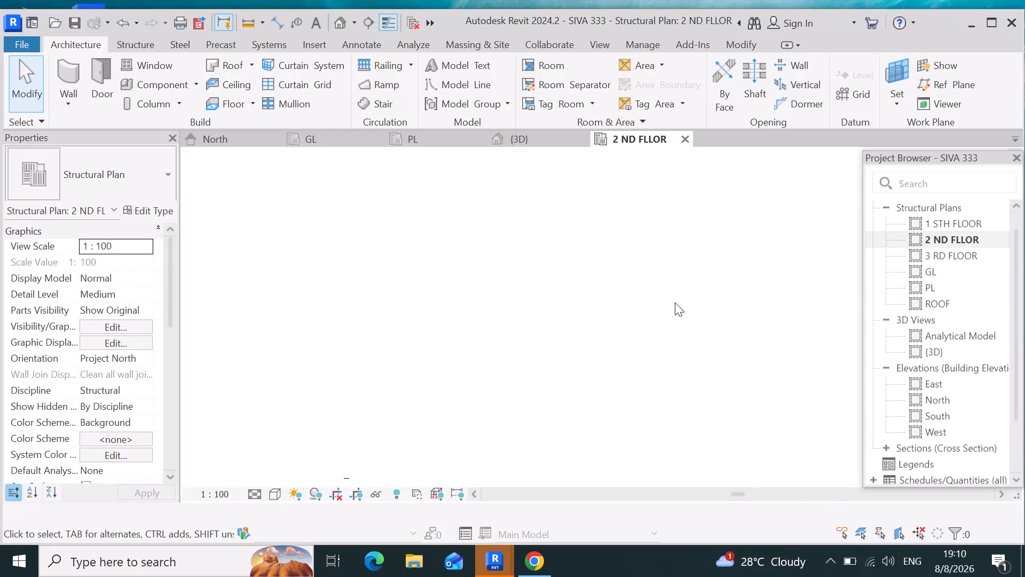
# Look over the 2 ND FLLOR, 3 RD FLOOR and ROOF structural plans for the frame elements.
pyautogui.scroll(6, 520, 293)
pyautogui.scroll(-2, 600, 400)
pyautogui.doubleClick(948, 256)
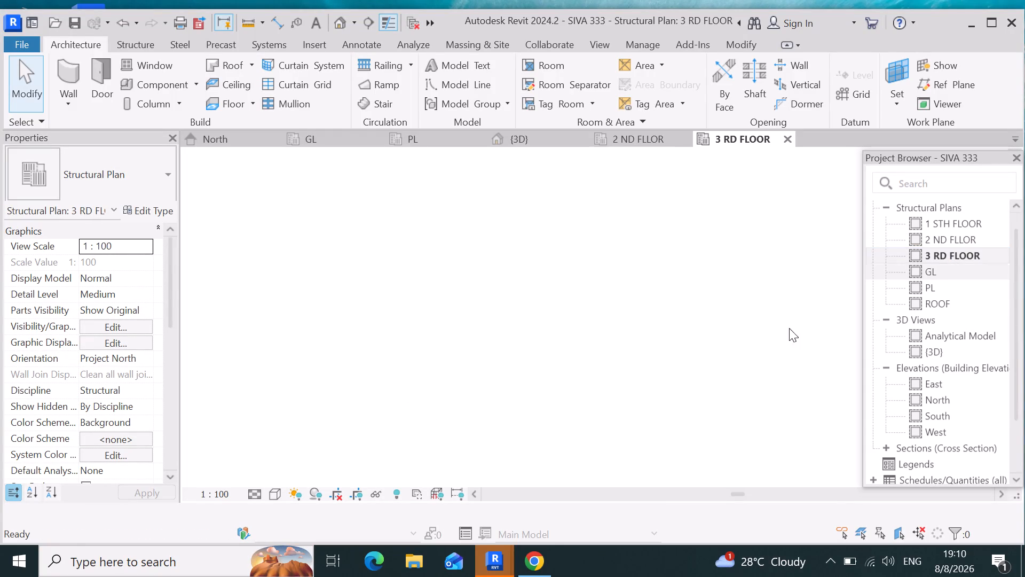
pyautogui.doubleClick(947, 307)
pyautogui.scroll(-4, 424, 365)
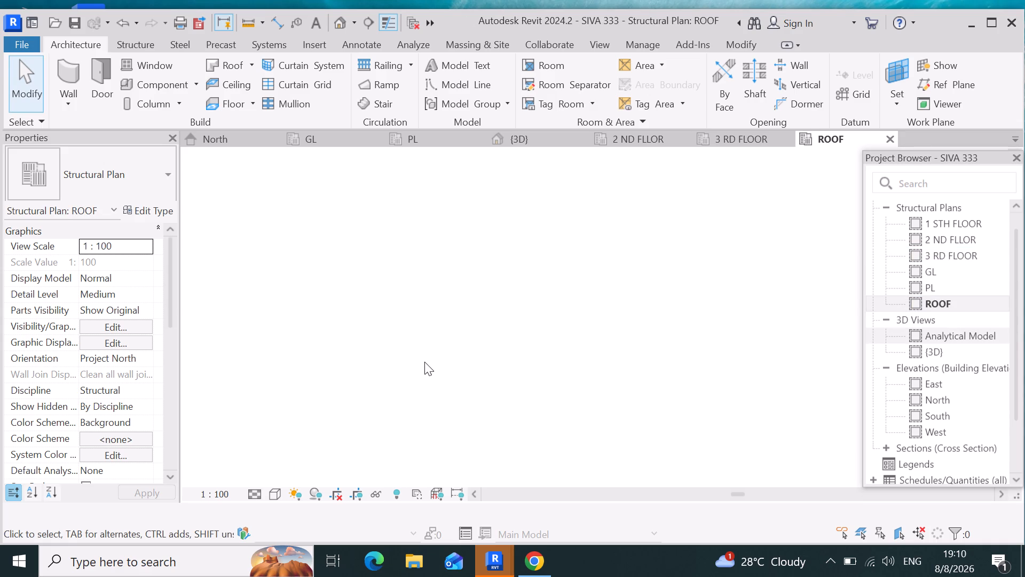
pyautogui.click(664, 134)
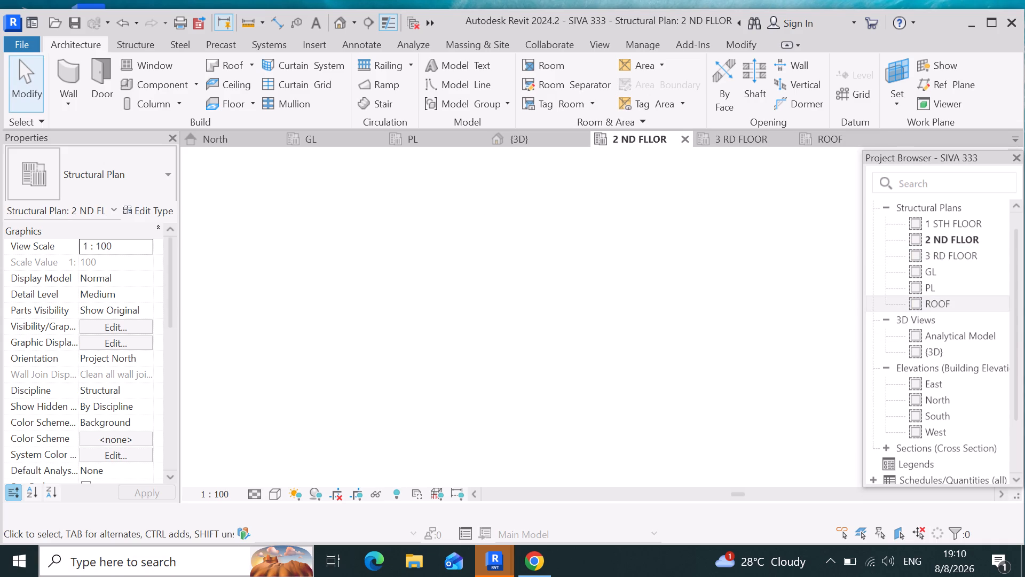
# Examine the beams, columns and rebar from GL up to 2ND FLOOR in the North elevation.
pyautogui.click(243, 138)
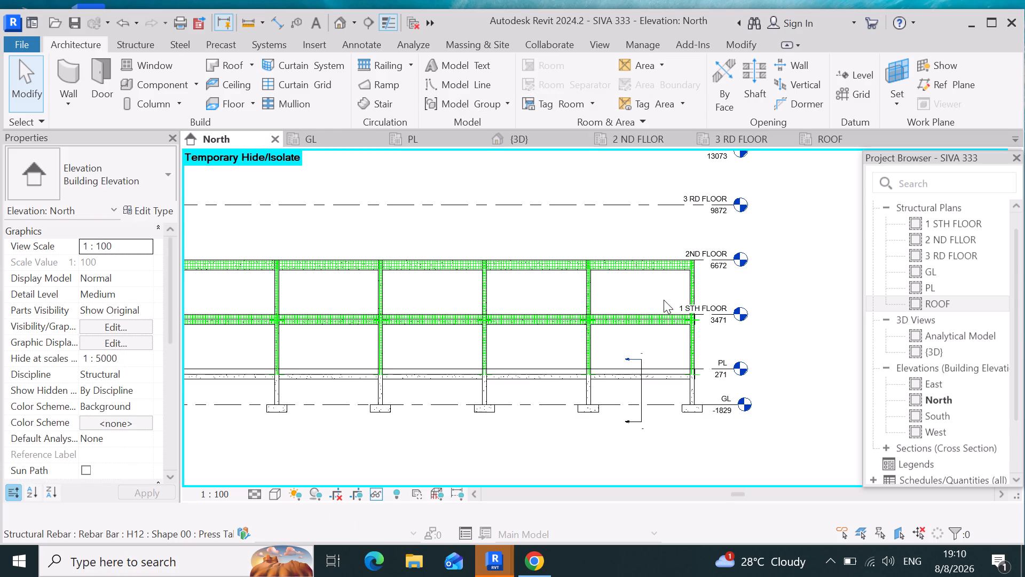
pyautogui.scroll(-3, 664, 300)
pyautogui.scroll(7, 443, 280)
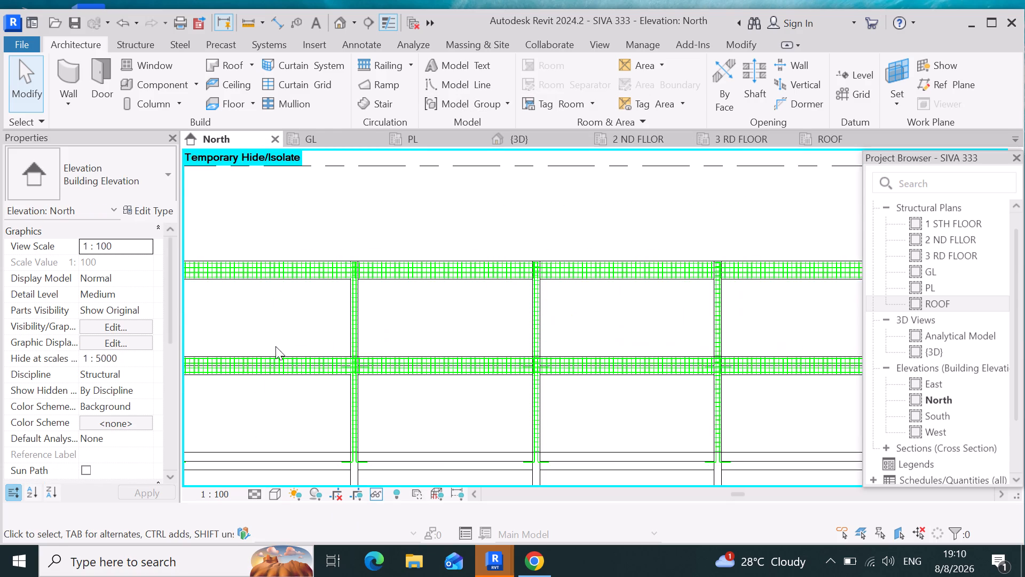
pyautogui.scroll(4, 250, 368)
pyautogui.scroll(-2, 429, 313)
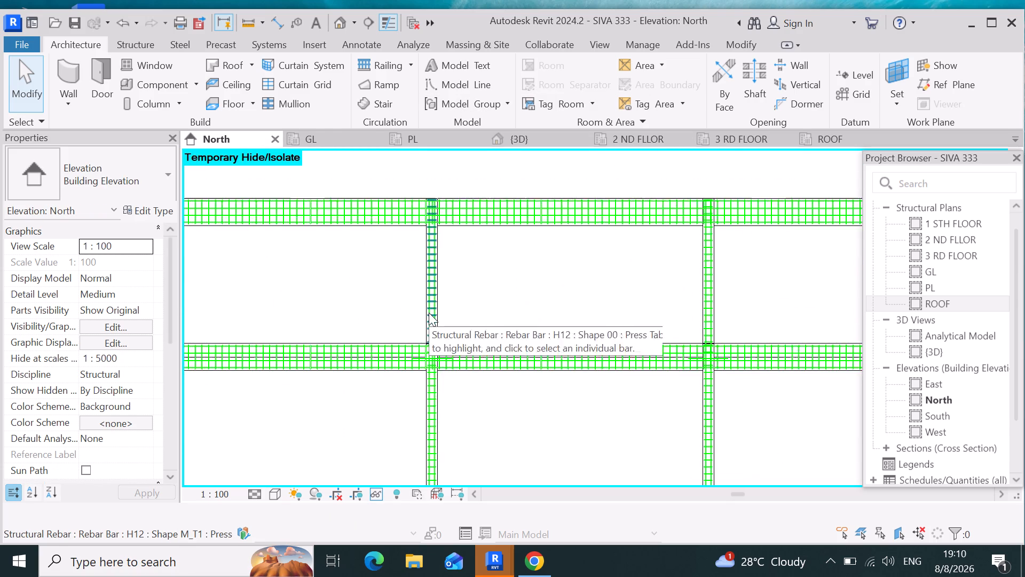
pyautogui.scroll(-2, 429, 313)
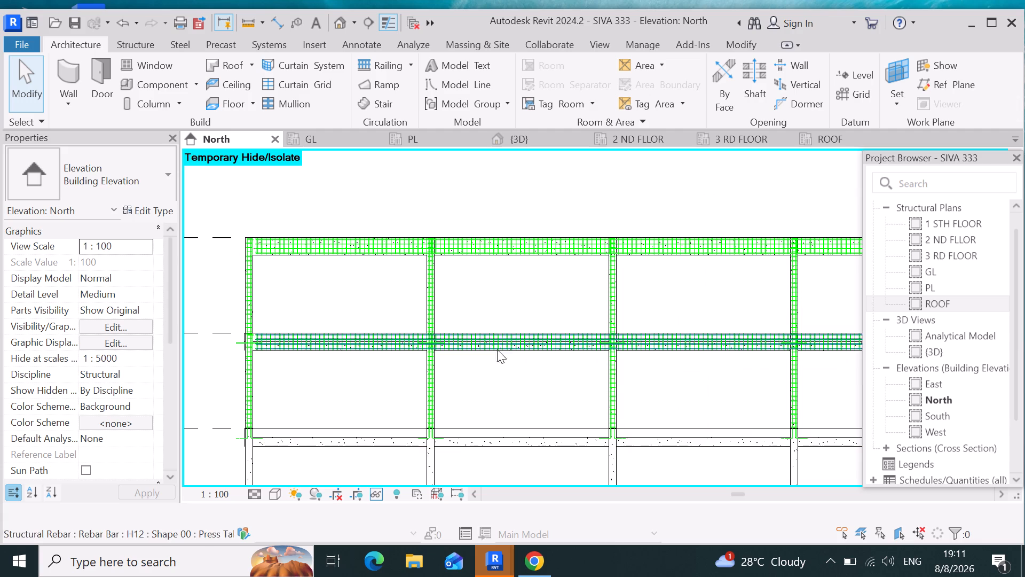
pyautogui.scroll(3, 304, 322)
pyautogui.scroll(-4, 316, 315)
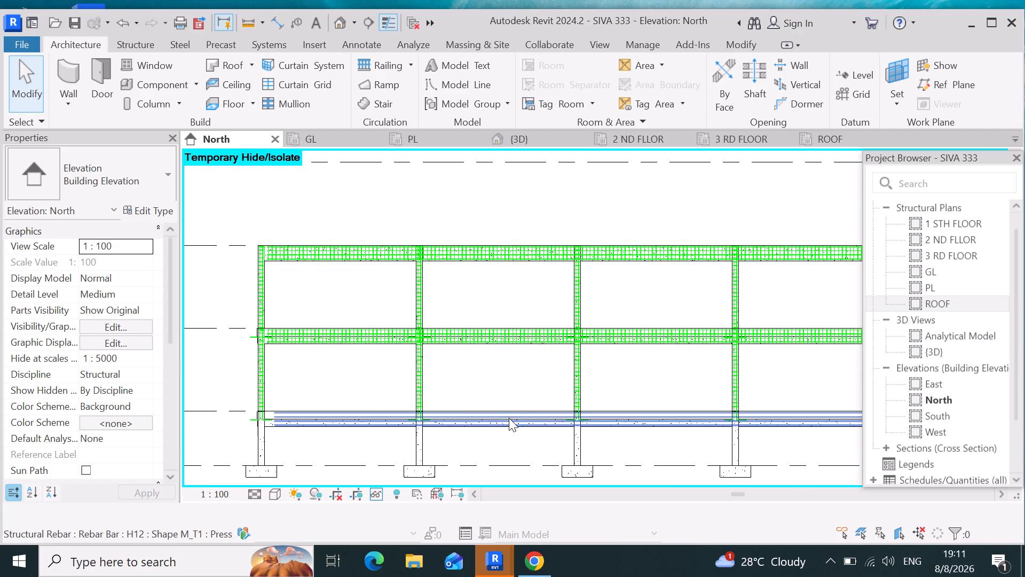
pyautogui.scroll(-4, 376, 391)
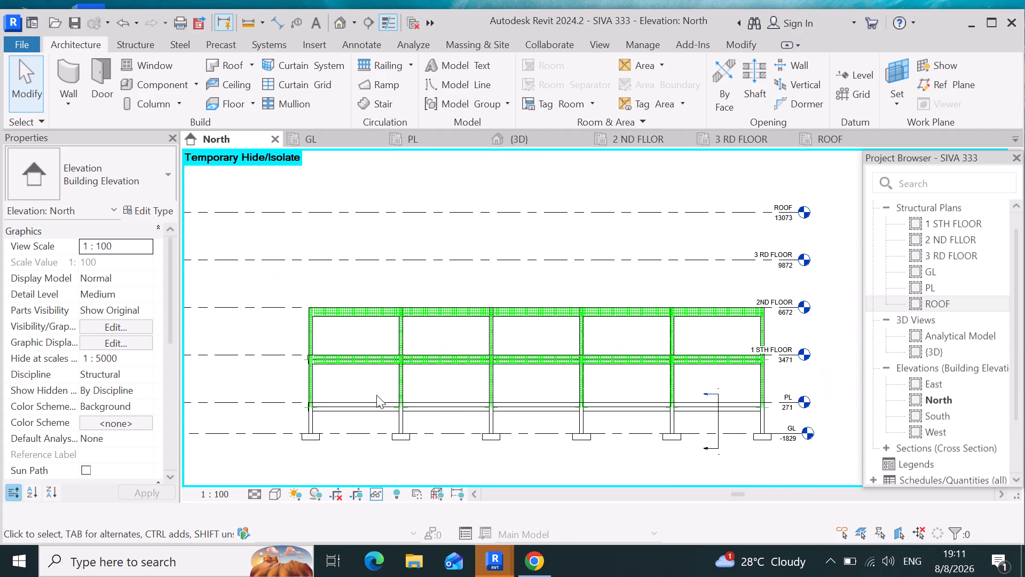
pyautogui.scroll(-2, 378, 402)
pyautogui.scroll(3, 671, 354)
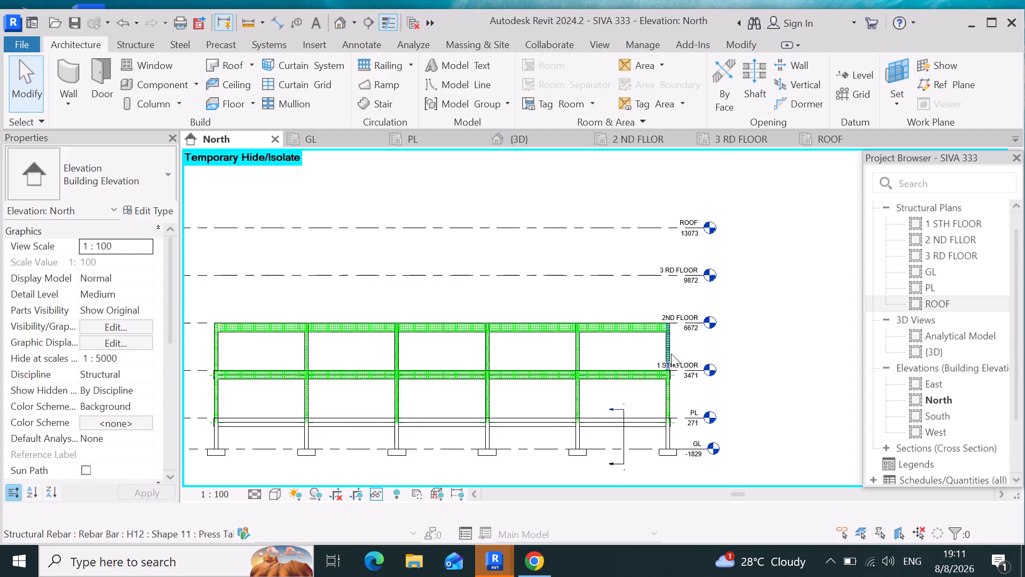
pyautogui.scroll(3, 682, 363)
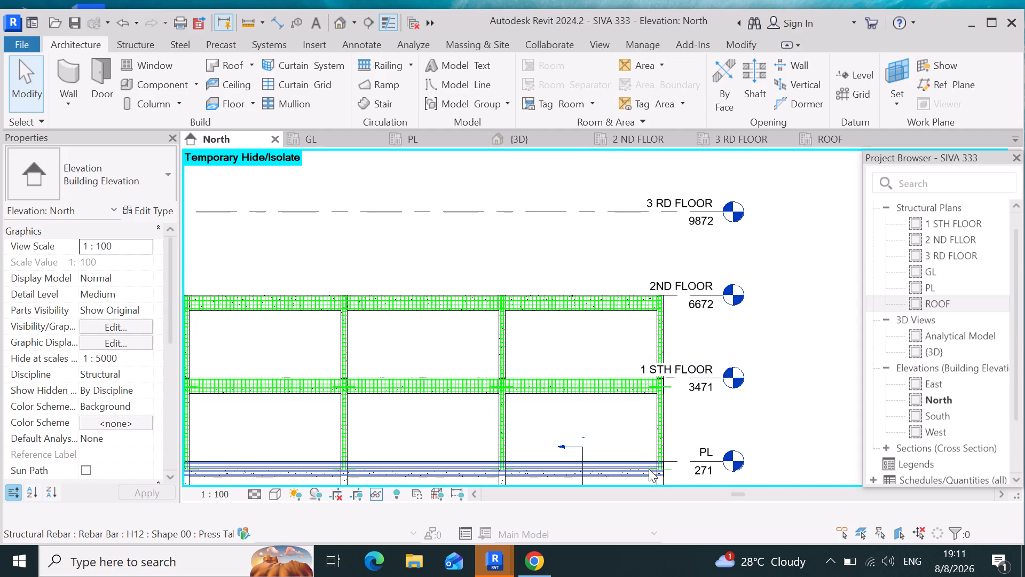
pyautogui.scroll(-6, 651, 296)
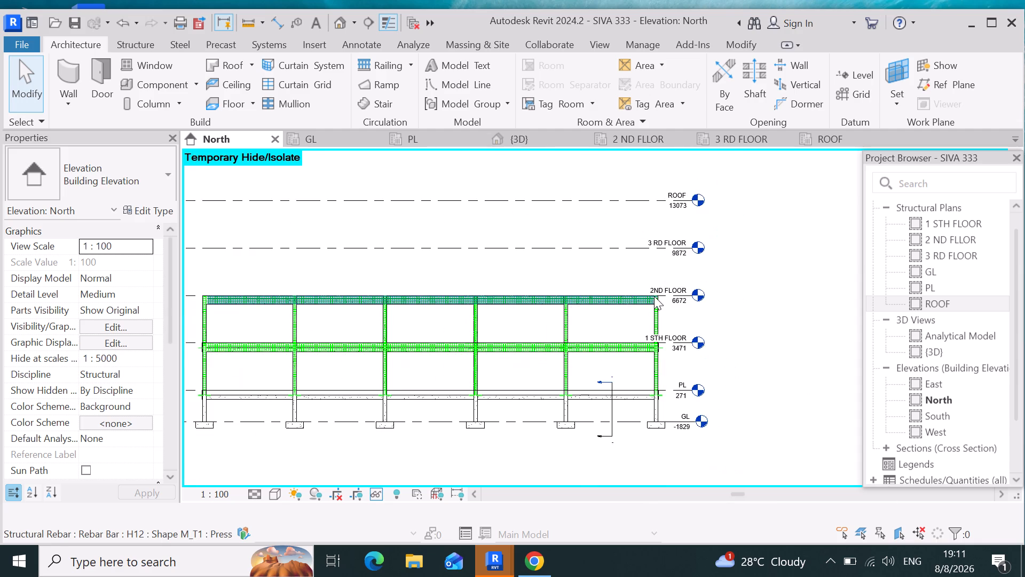
pyautogui.scroll(-1, 654, 296)
pyautogui.scroll(4, 671, 306)
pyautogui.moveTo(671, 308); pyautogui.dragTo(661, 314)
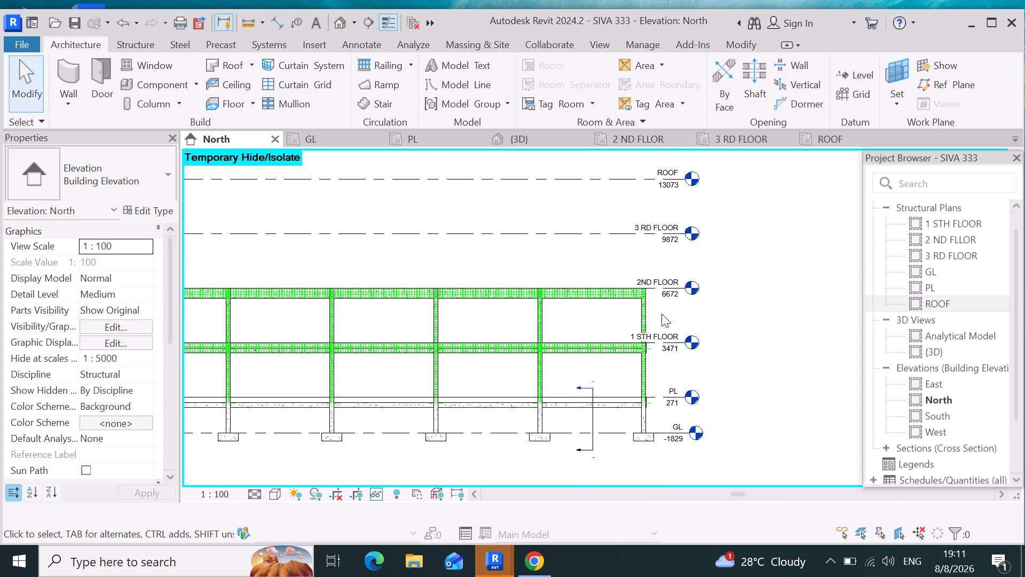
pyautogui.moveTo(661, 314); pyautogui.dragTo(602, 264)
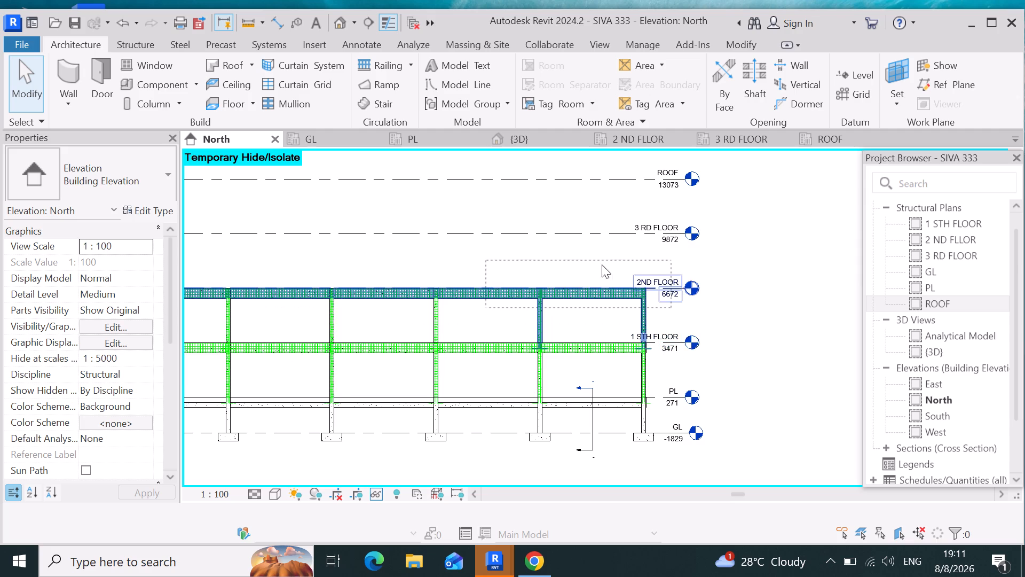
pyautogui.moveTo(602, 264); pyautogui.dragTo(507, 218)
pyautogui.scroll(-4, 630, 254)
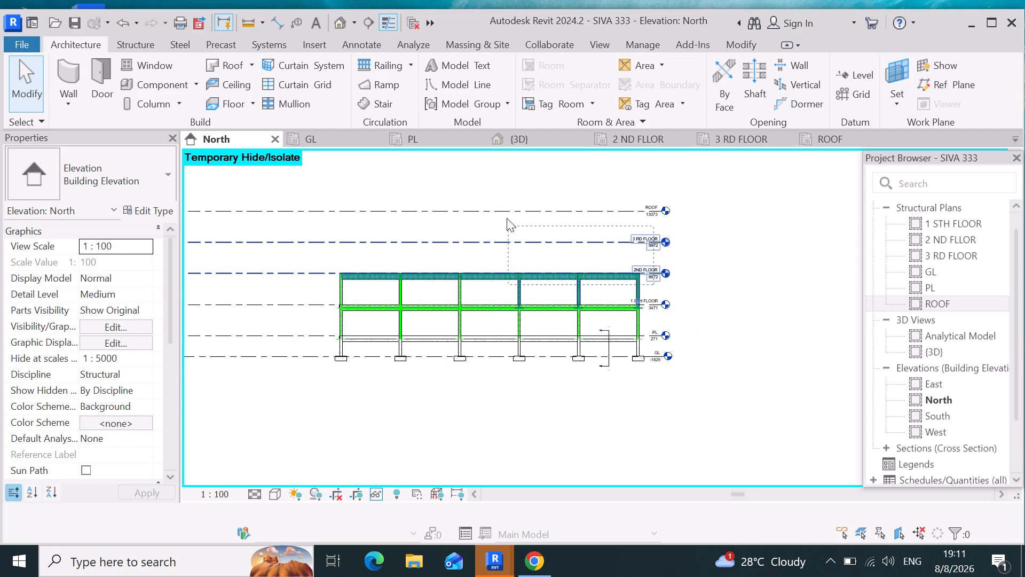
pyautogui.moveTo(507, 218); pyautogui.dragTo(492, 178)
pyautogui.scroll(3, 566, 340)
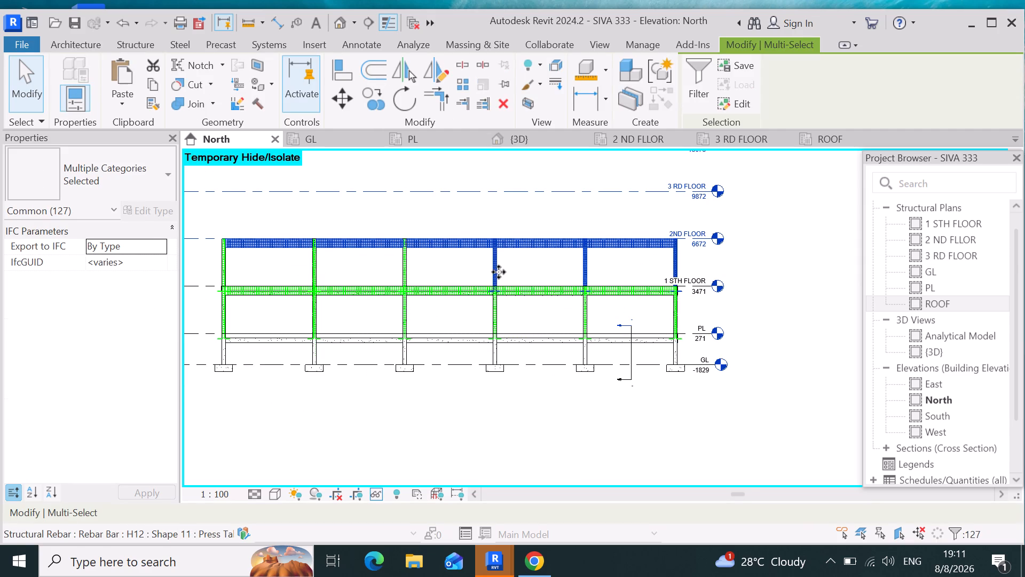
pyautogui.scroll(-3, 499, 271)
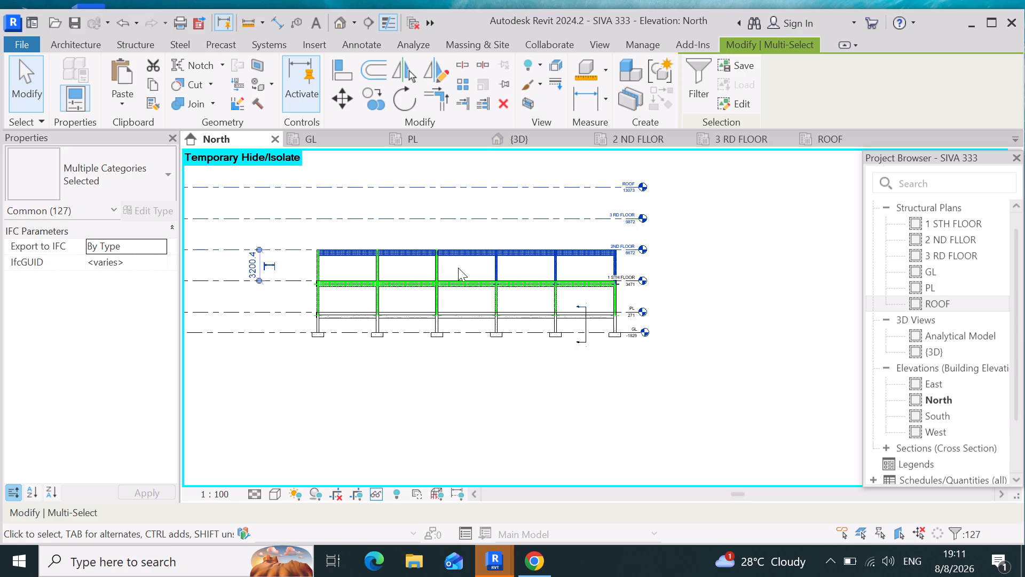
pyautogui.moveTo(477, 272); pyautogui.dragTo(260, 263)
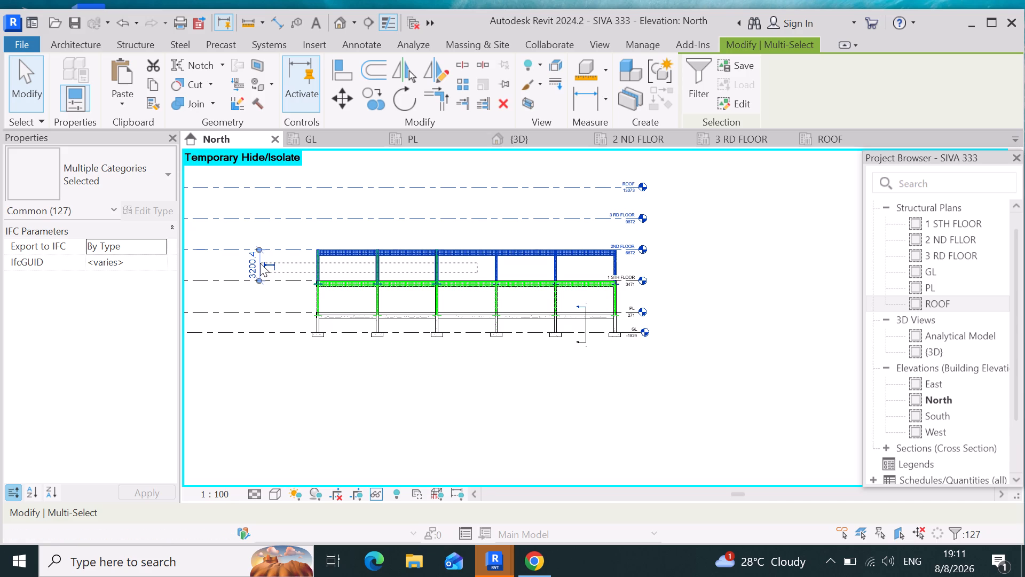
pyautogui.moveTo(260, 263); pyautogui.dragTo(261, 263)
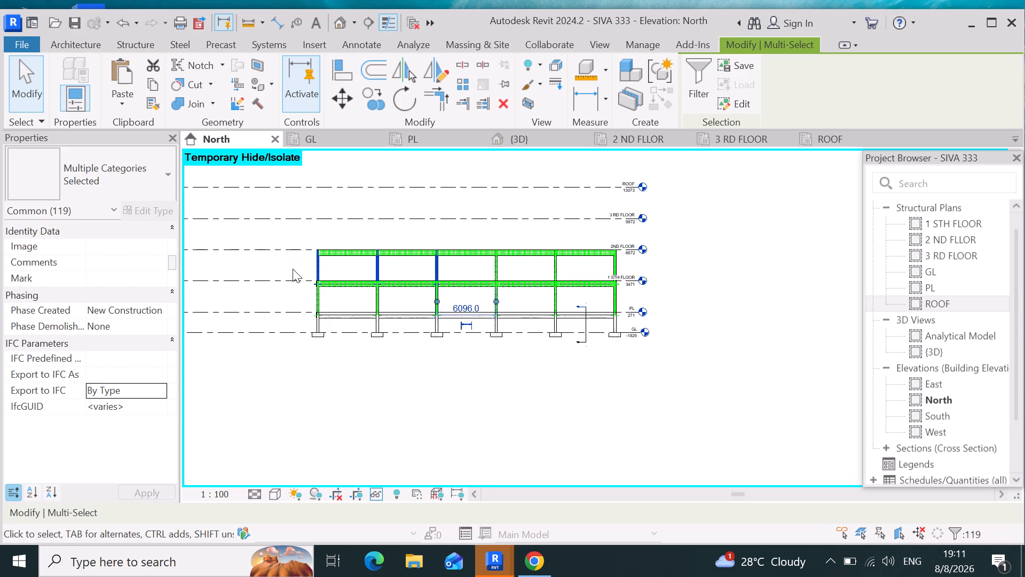
# Copy all columns and their rebar between 1 STH FLOOR and 2ND FLOOR and paste them aligned to the 3 RD FLOOR level.
pyautogui.scroll(2, 657, 262)
pyautogui.moveTo(663, 265); pyautogui.dragTo(661, 264)
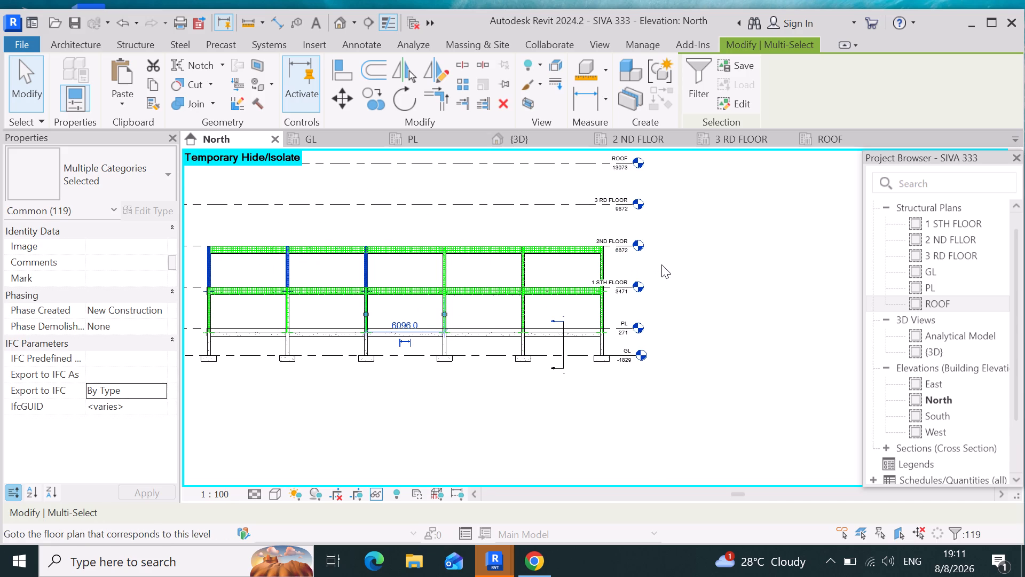
pyautogui.moveTo(661, 264); pyautogui.dragTo(206, 264)
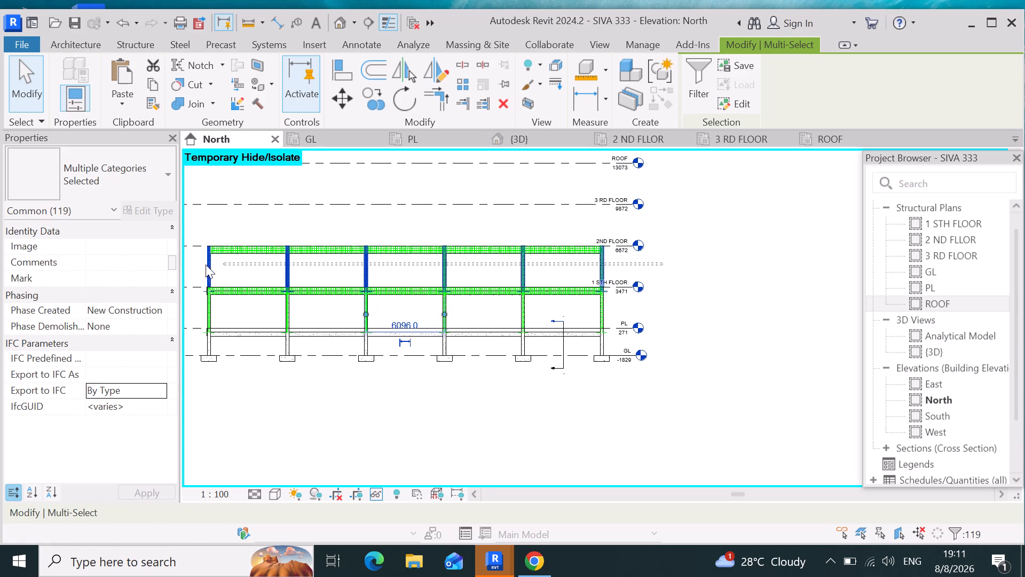
pyautogui.moveTo(206, 264); pyautogui.dragTo(187, 268)
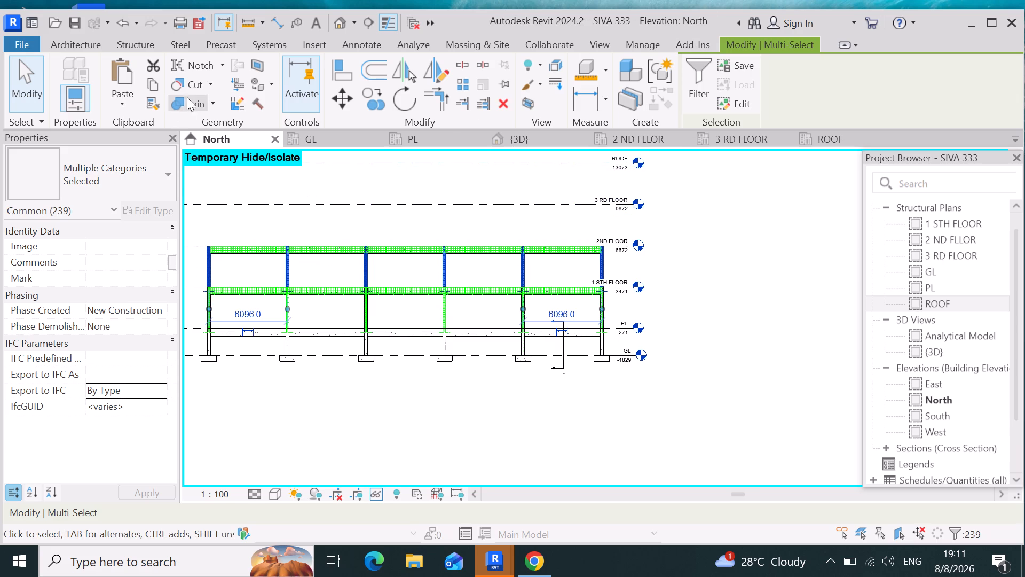
pyautogui.click(156, 82)
pyautogui.click(120, 105)
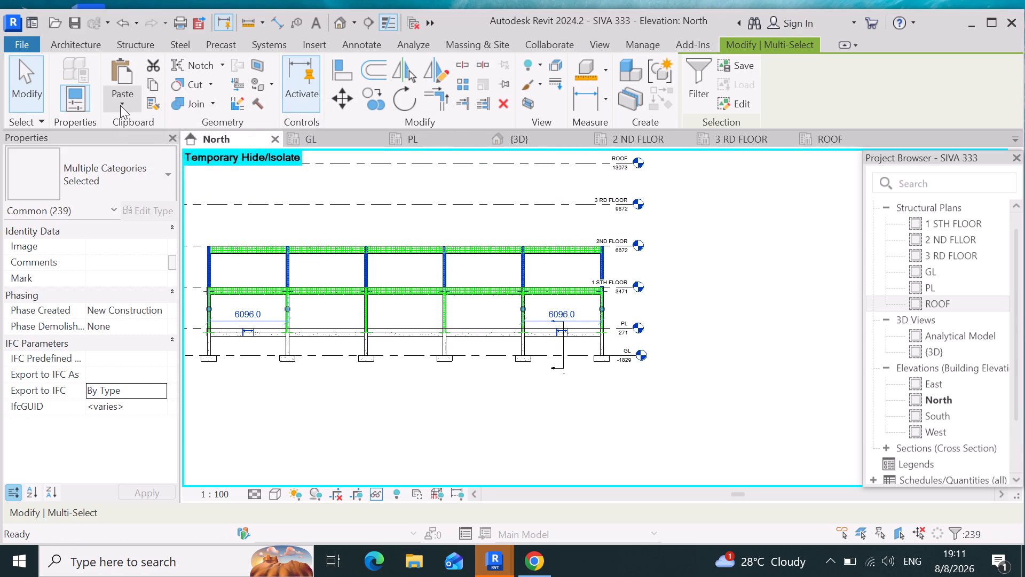
pyautogui.click(152, 160)
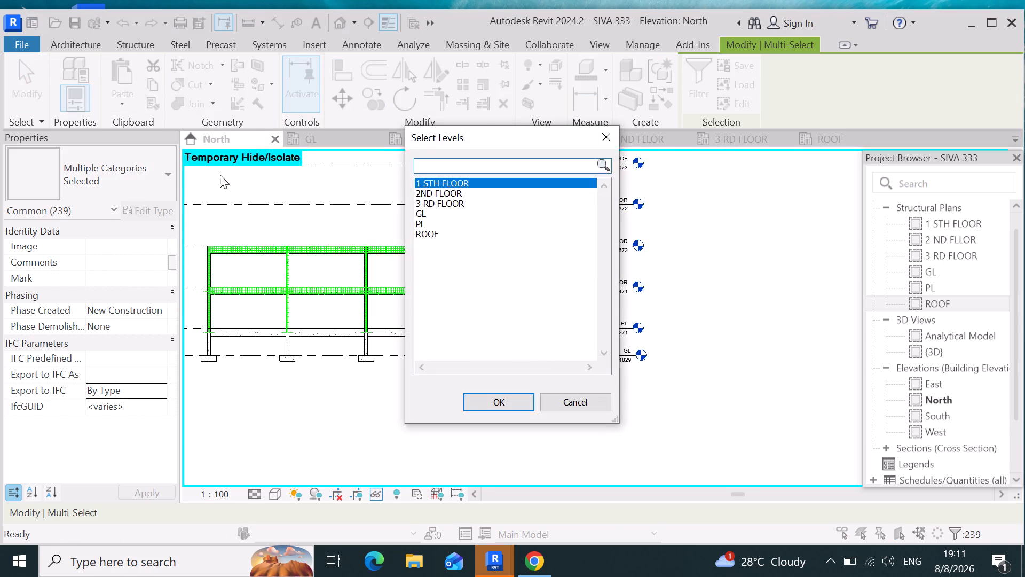
pyautogui.click(473, 202)
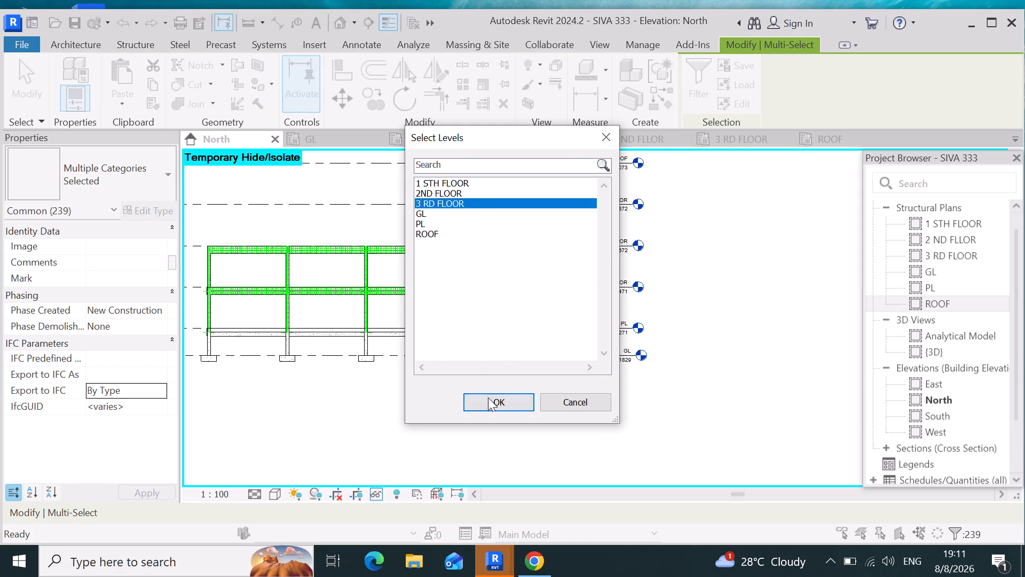
pyautogui.click(488, 403)
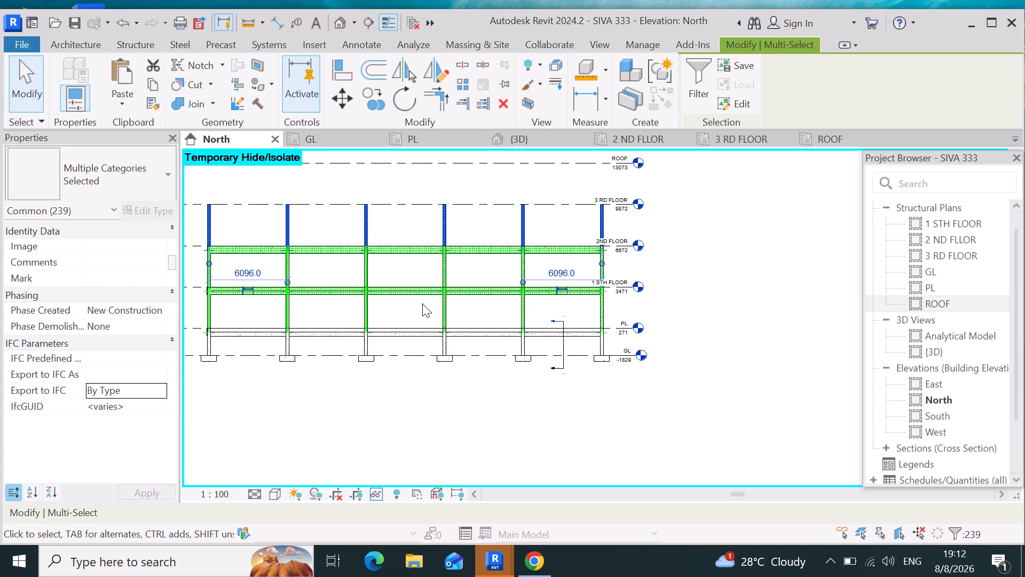
# Copy the 300 x 600 mm concrete beam and the Generic 300mm floor at 1 STH FLOOR and paste them aligned to the 3 RD FLOOR level.
pyautogui.scroll(4, 506, 182)
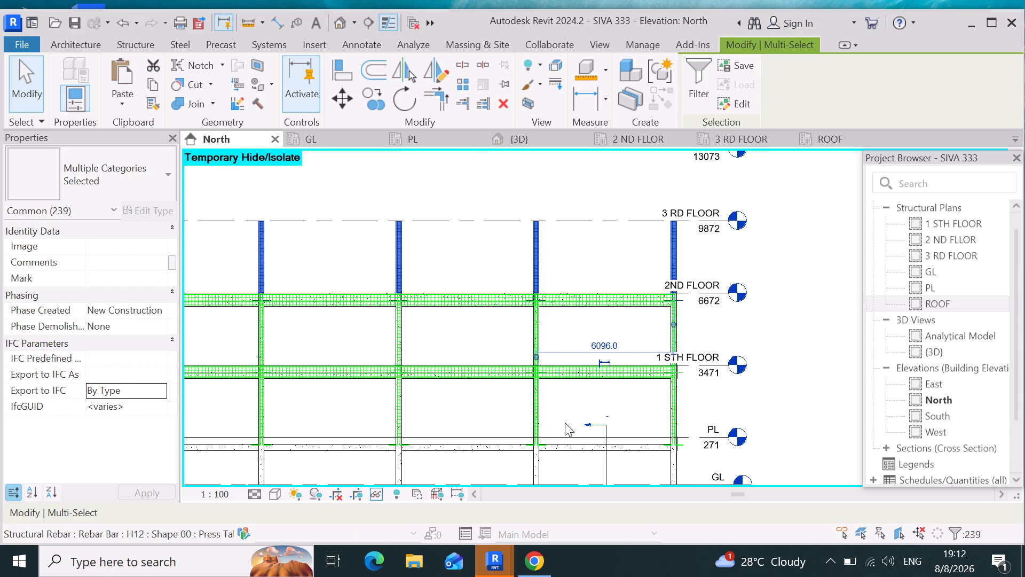
pyautogui.scroll(9, 682, 399)
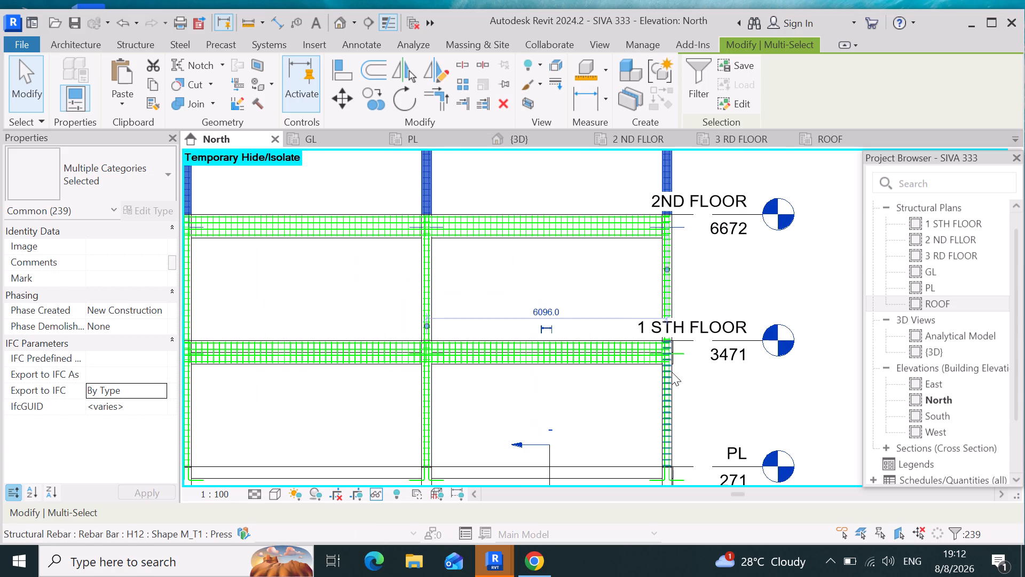
pyautogui.scroll(2, 672, 372)
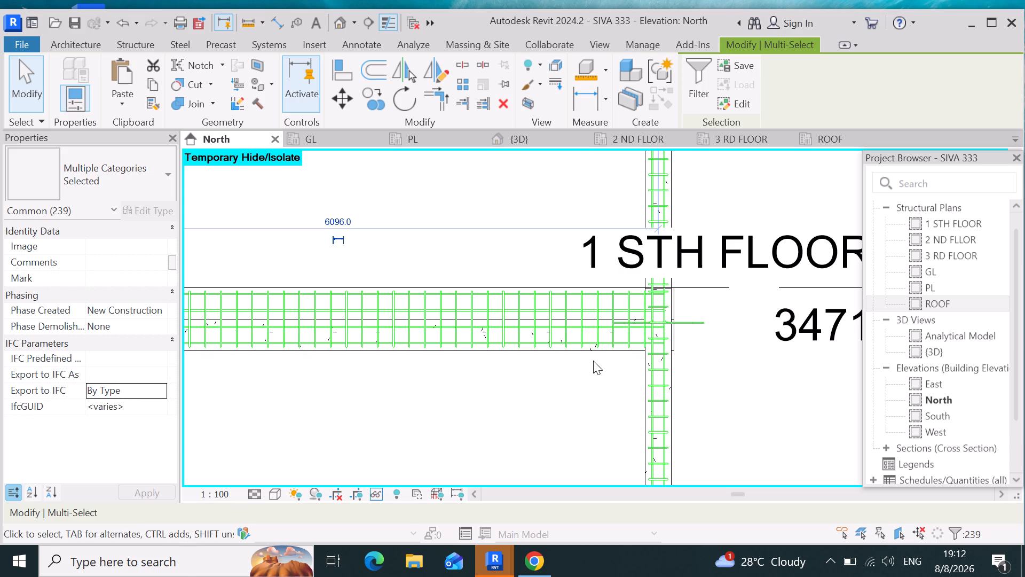
pyautogui.click(603, 352)
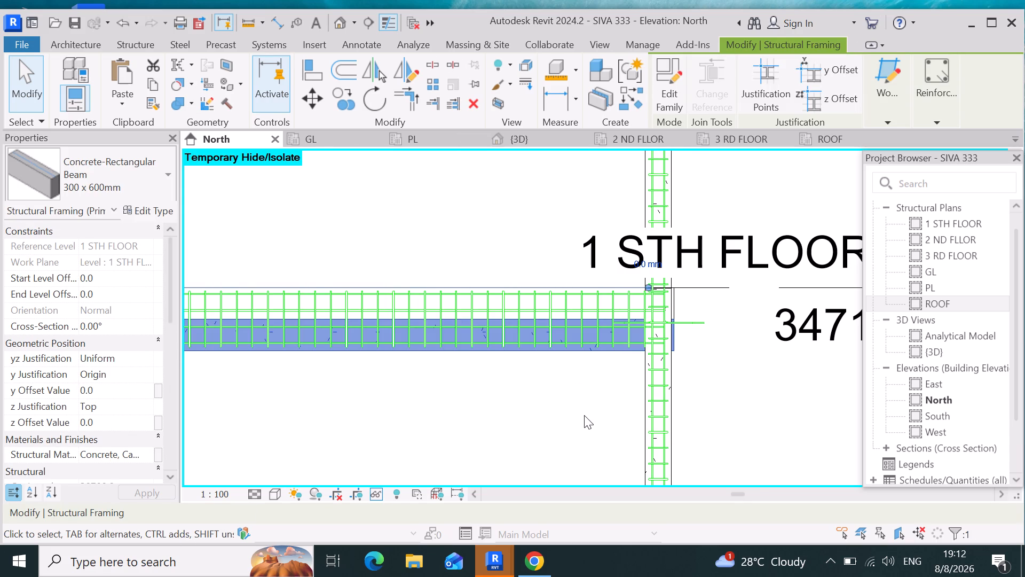
pyautogui.keyDown('ctrl'); pyautogui.scroll(1, 560, 299); pyautogui.keyUp('ctrl')
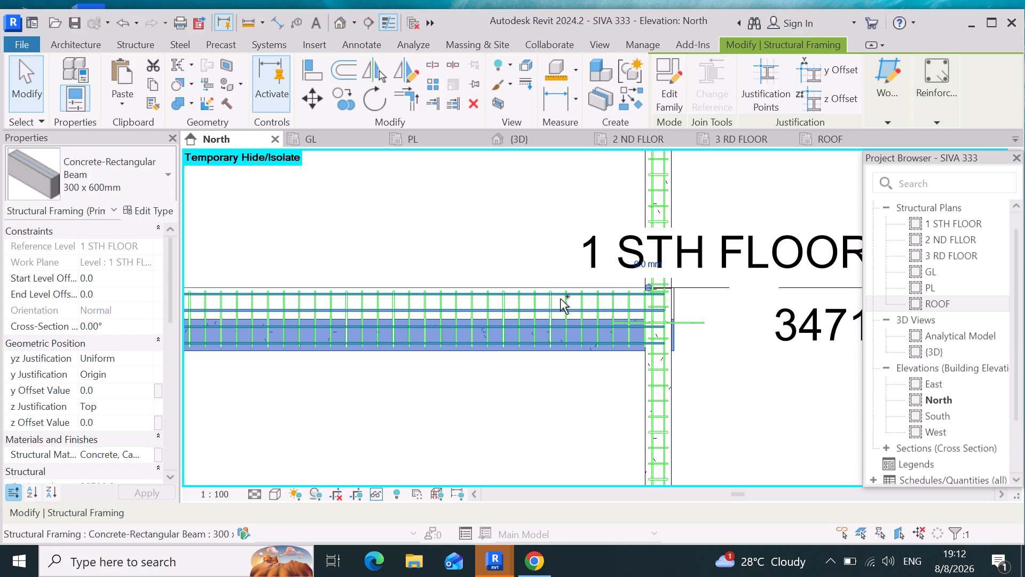
pyautogui.keyDown('ctrl'); pyautogui.scroll(1, 560, 299); pyautogui.keyUp('ctrl')
pyautogui.scroll(8, 556, 295)
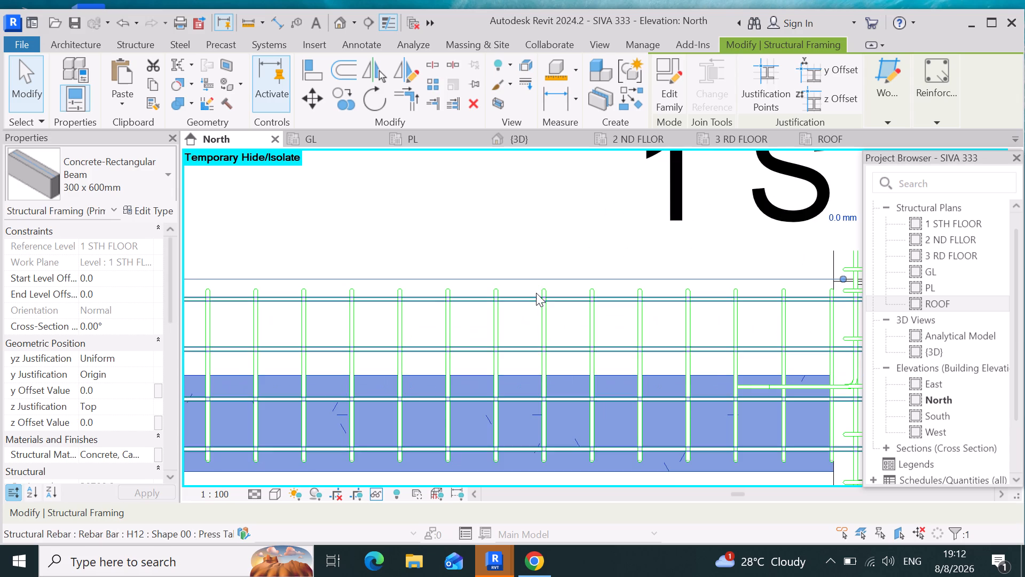
pyautogui.scroll(-10, 557, 292)
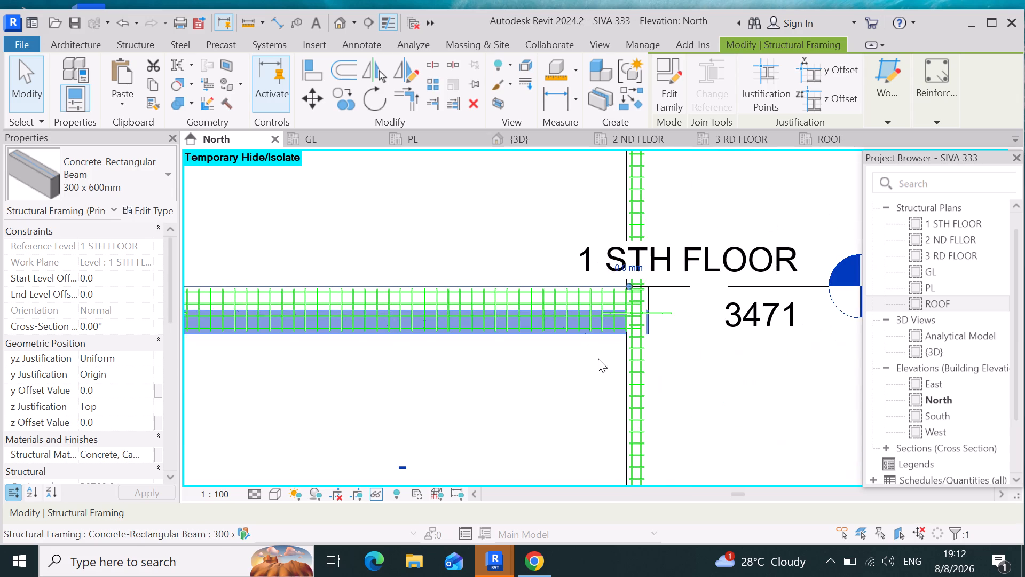
pyautogui.scroll(5, 595, 358)
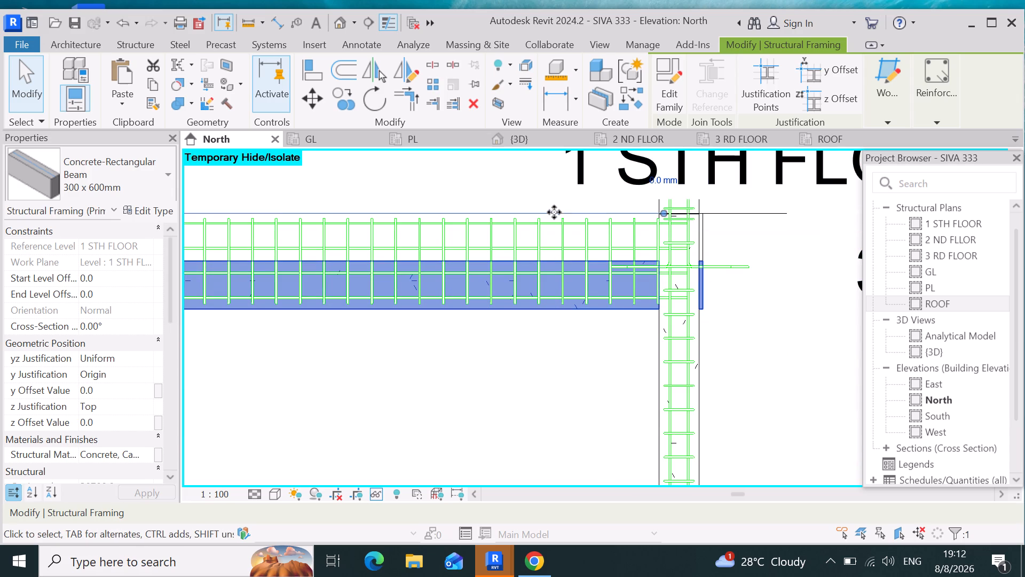
pyautogui.scroll(7, 556, 215)
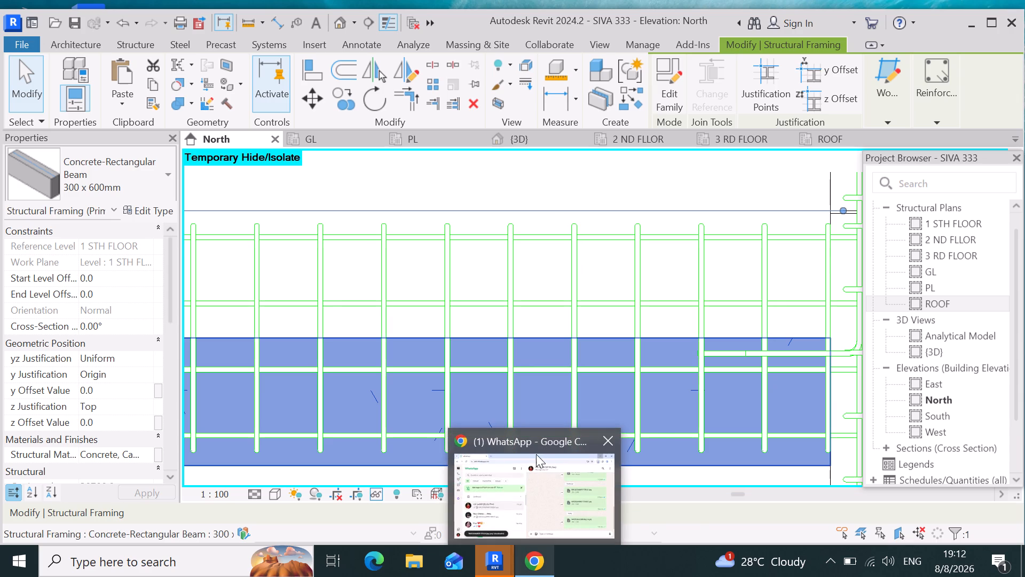
pyautogui.keyDown('ctrl'); pyautogui.click(551, 220); pyautogui.keyUp('ctrl')
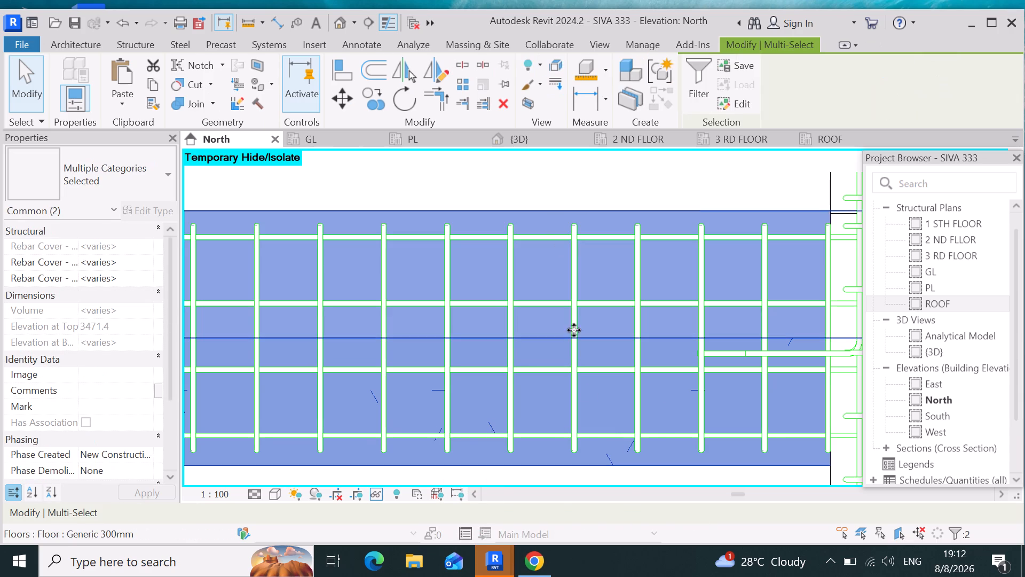
pyautogui.scroll(-17, 611, 368)
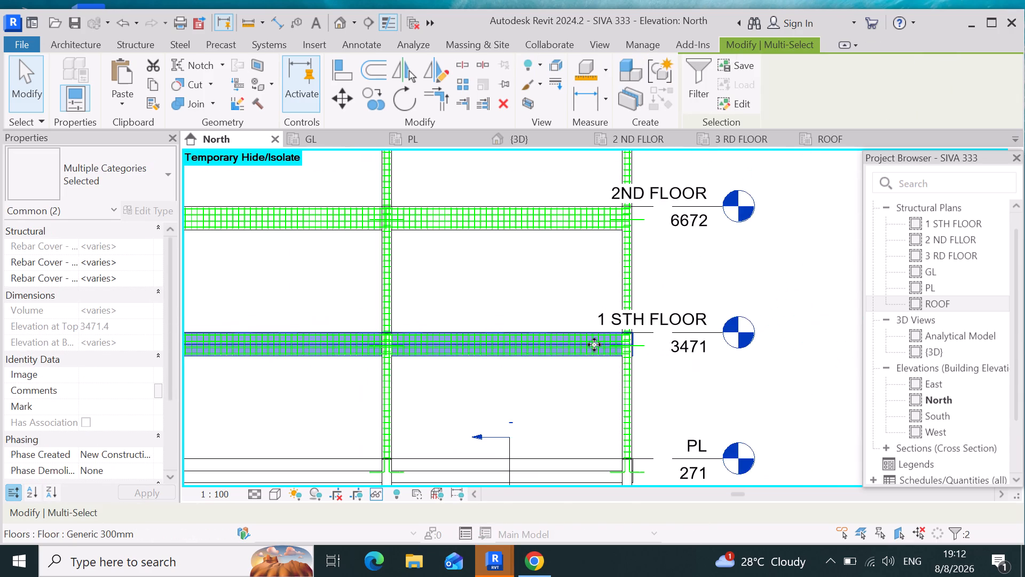
pyautogui.scroll(-5, 594, 344)
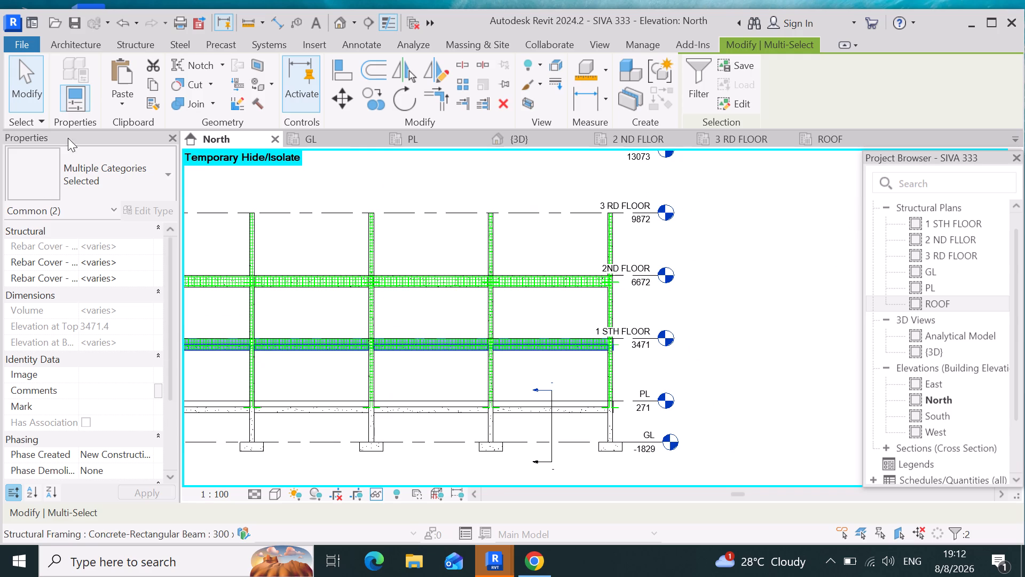
pyautogui.click(151, 84)
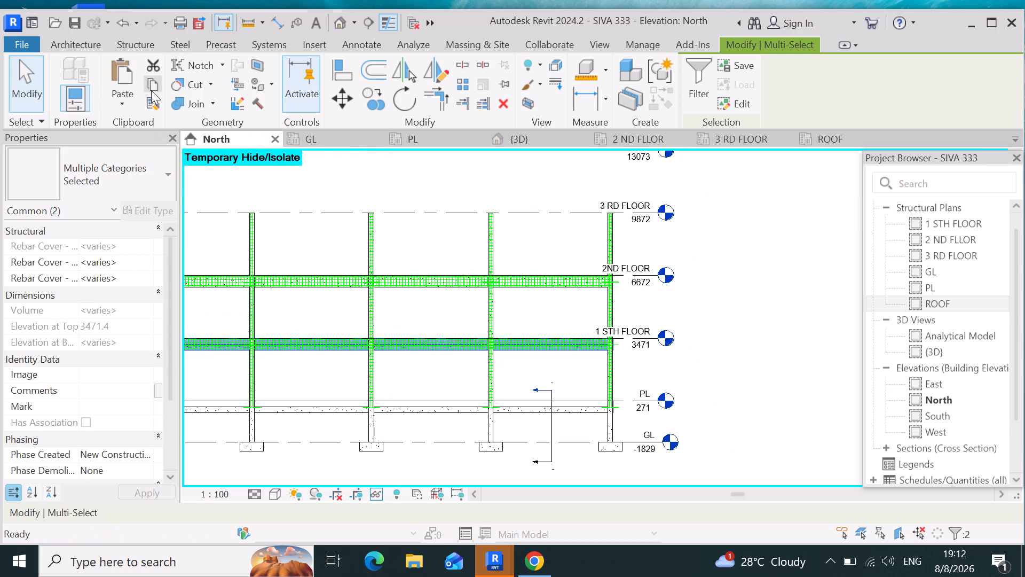
pyautogui.click(120, 104)
pyautogui.click(196, 170)
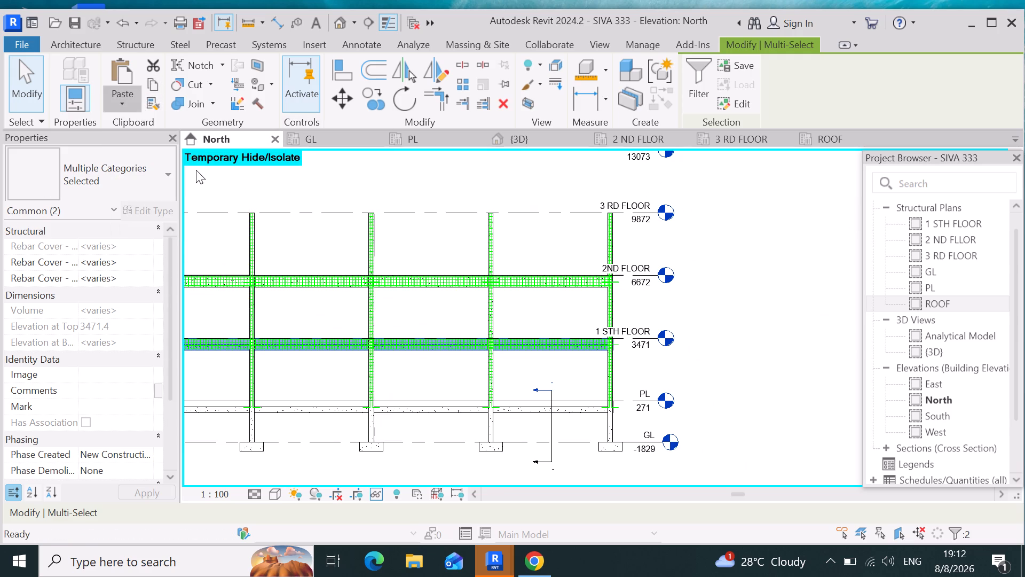
pyautogui.click(457, 200)
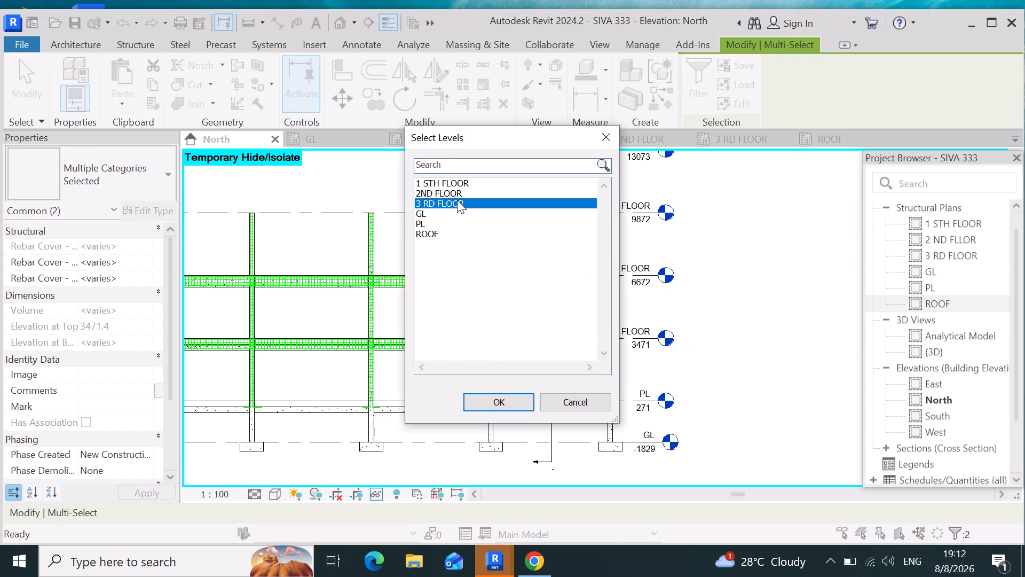
pyautogui.click(504, 403)
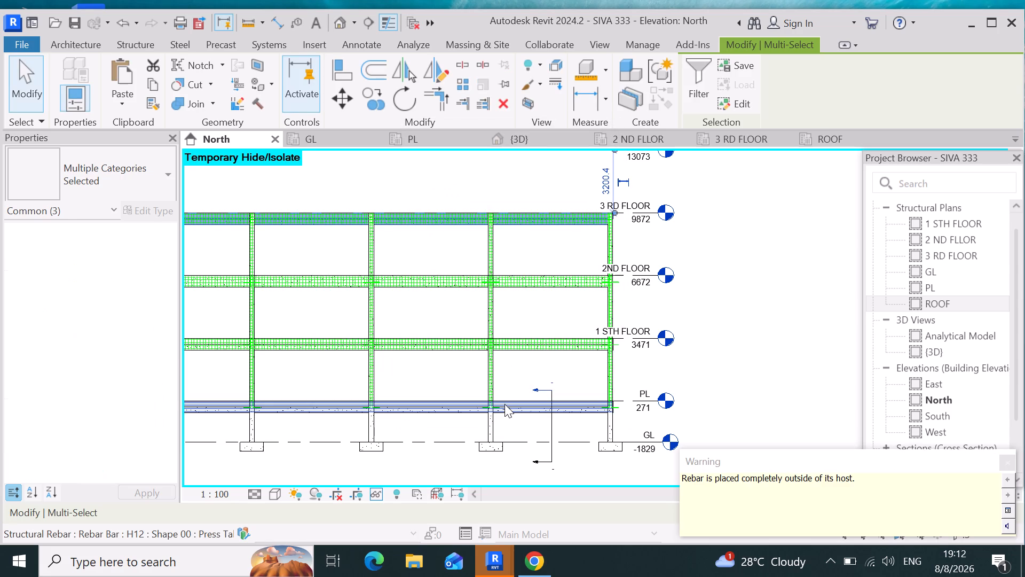
# Copy all columns and their rebar between 2ND FLOOR and 3 RD FLOOR and paste them aligned to the ROOF level.
pyautogui.scroll(-4, 752, 335)
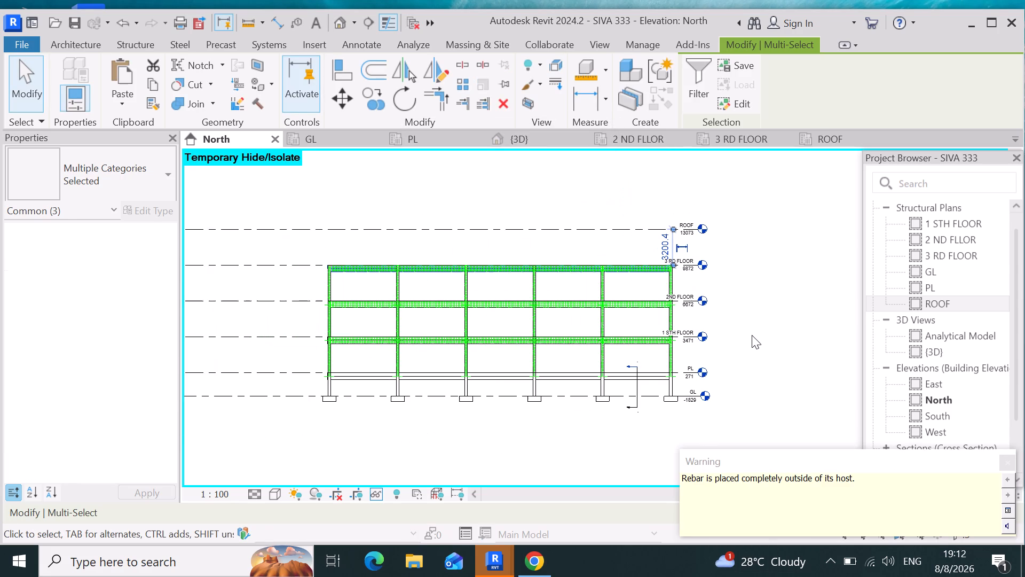
pyautogui.scroll(4, 589, 235)
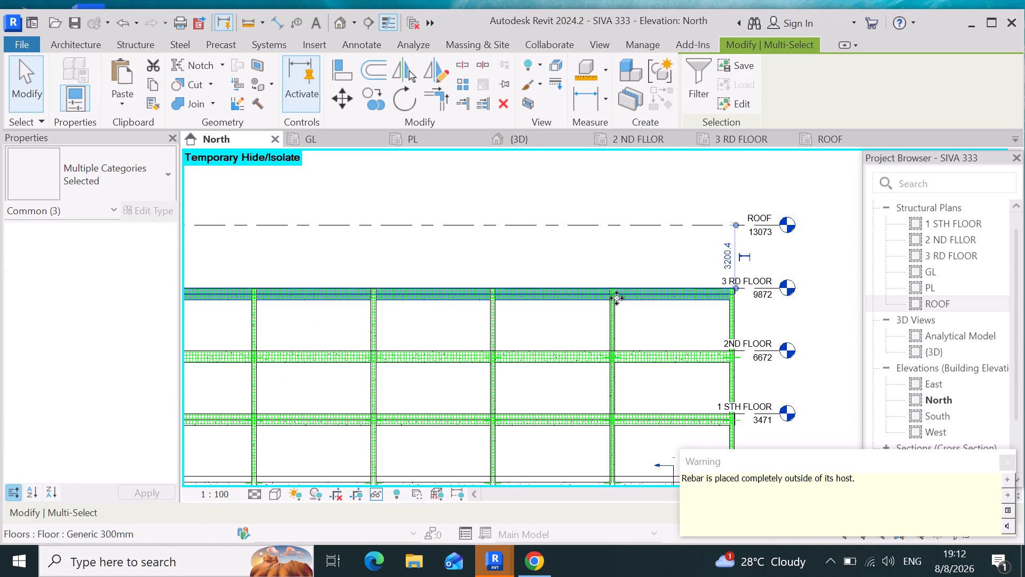
pyautogui.scroll(4, 618, 300)
pyautogui.scroll(-5, 610, 311)
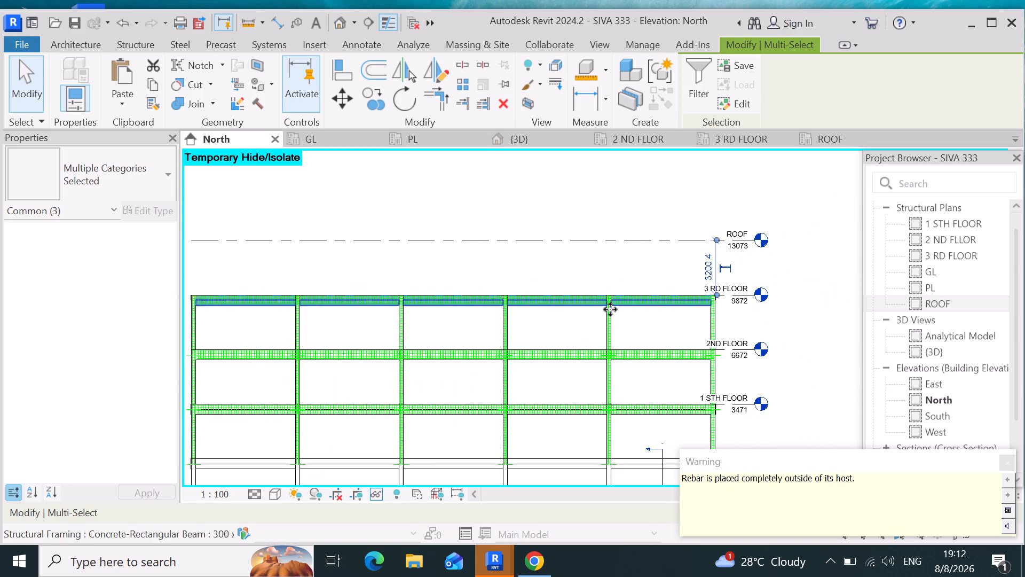
pyautogui.scroll(-2, 641, 276)
pyautogui.scroll(4, 662, 306)
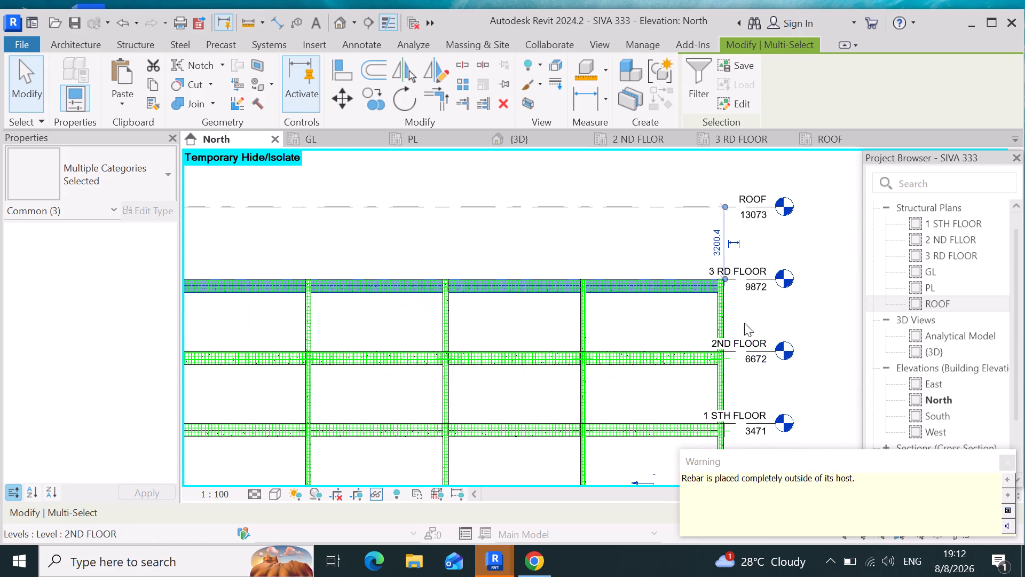
pyautogui.scroll(-2, 747, 309)
pyautogui.moveTo(747, 309); pyautogui.dragTo(535, 337)
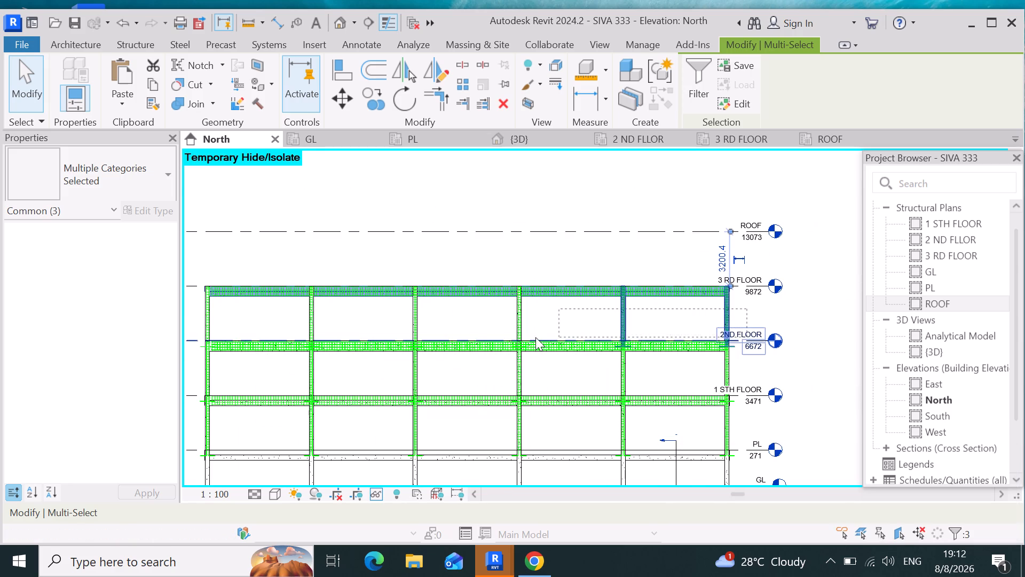
pyautogui.moveTo(535, 337); pyautogui.dragTo(159, 314)
pyautogui.doubleClick(159, 314)
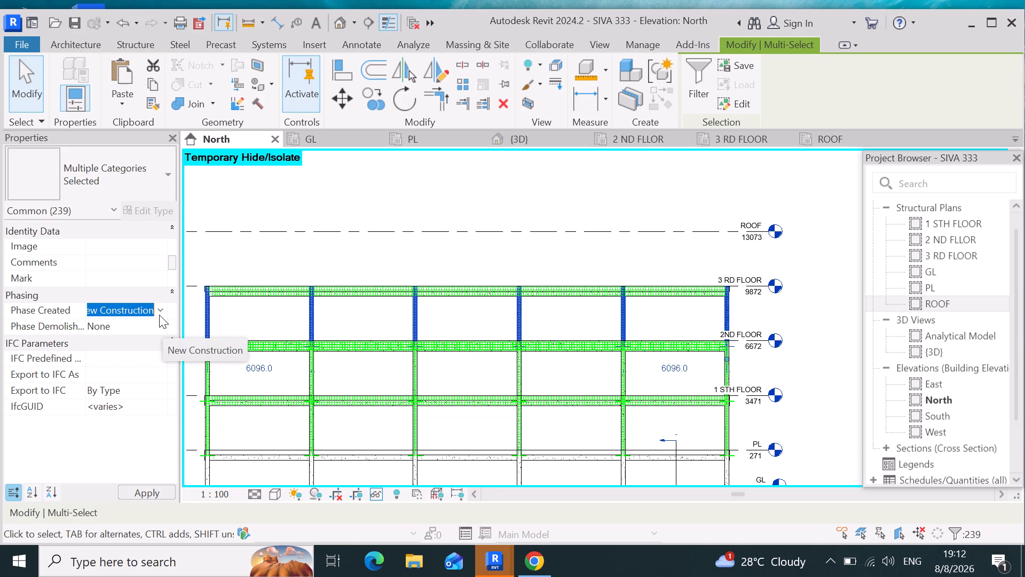
pyautogui.click(155, 82)
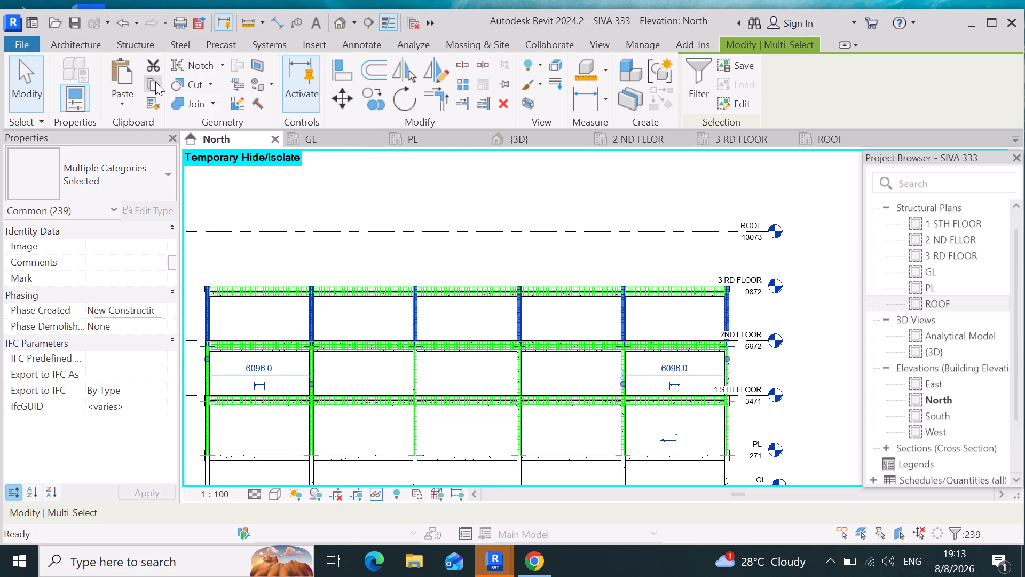
pyautogui.click(131, 100)
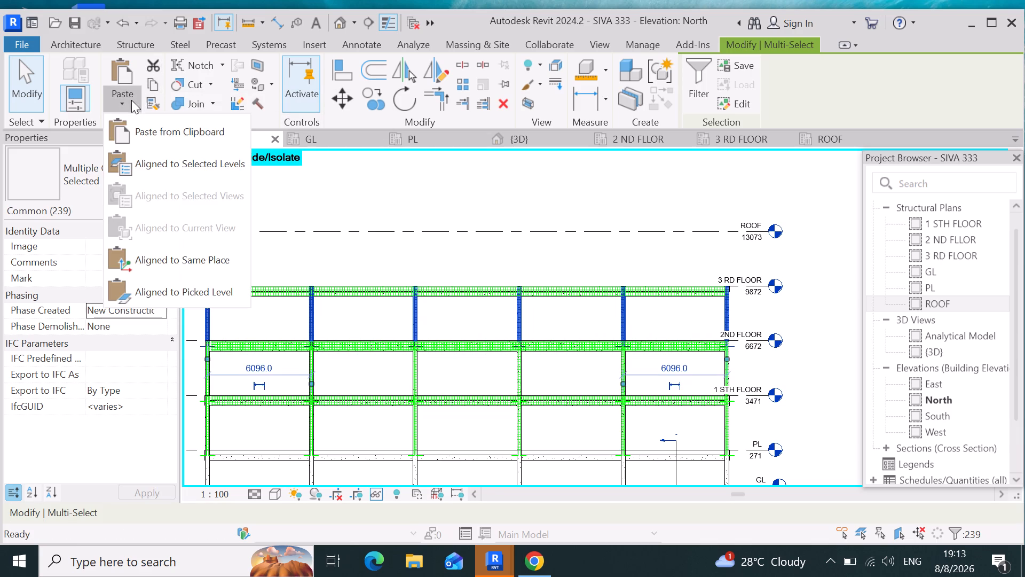
pyautogui.click(143, 164)
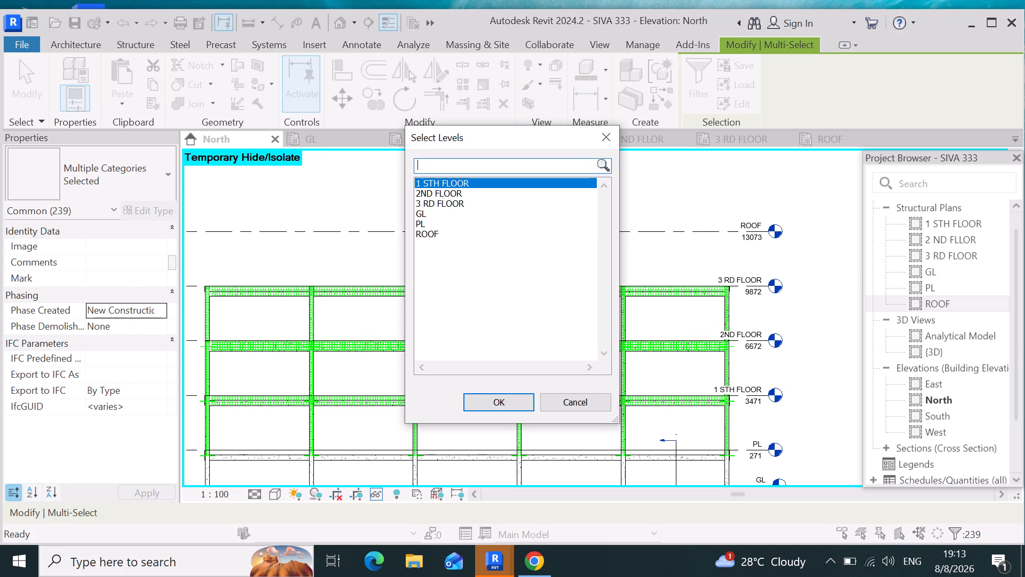
pyautogui.click(421, 231)
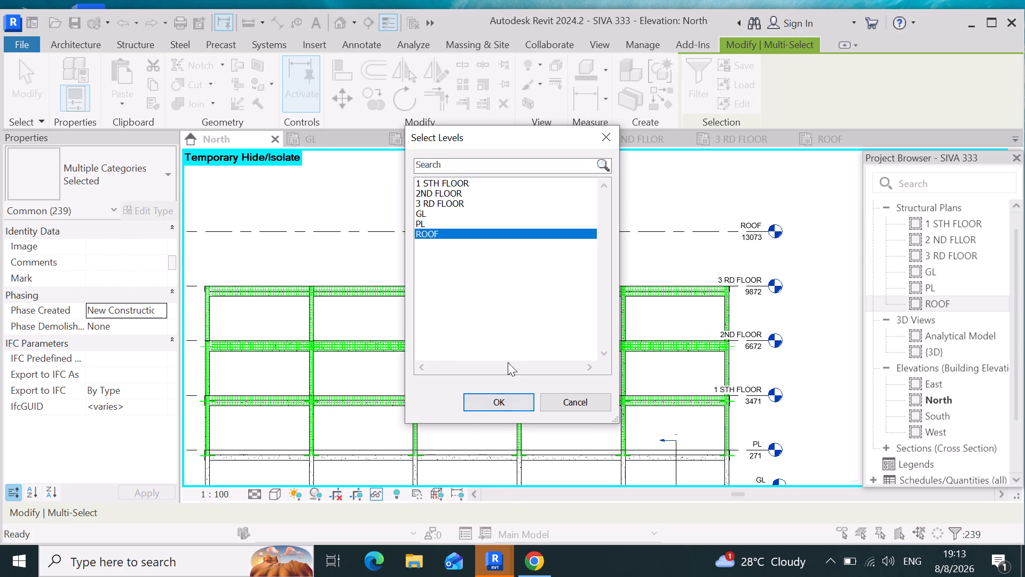
pyautogui.click(499, 402)
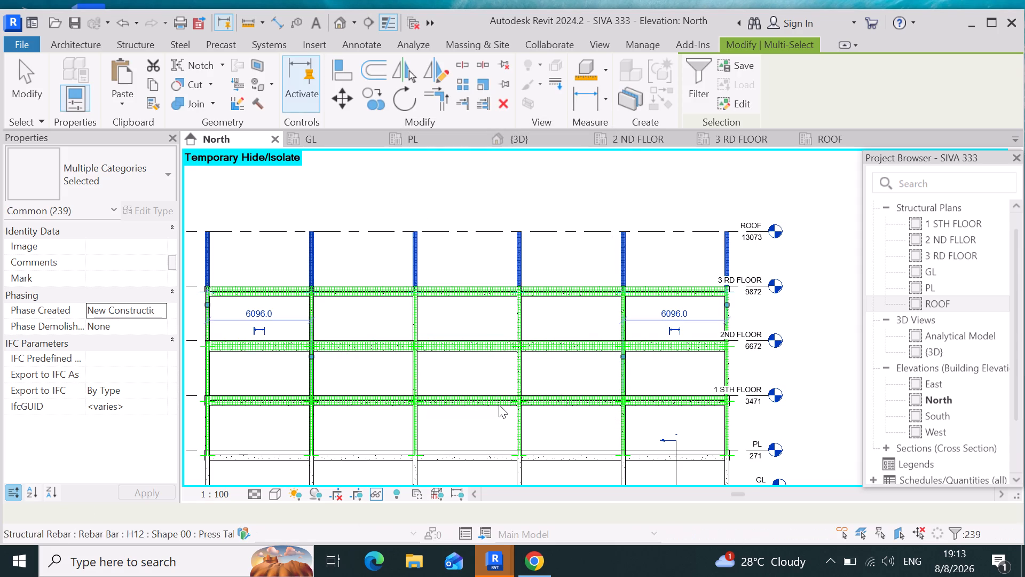
# Examine the beams, columns and rebar from PL up to ROOF in the North elevation.
pyautogui.scroll(5, 562, 314)
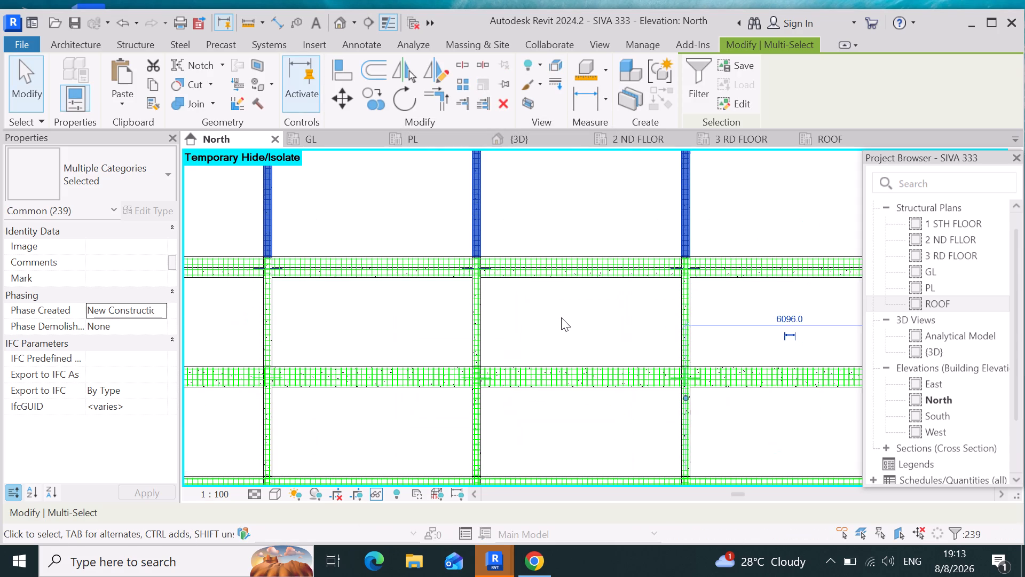
pyautogui.scroll(-7, 561, 316)
pyautogui.scroll(5, 579, 406)
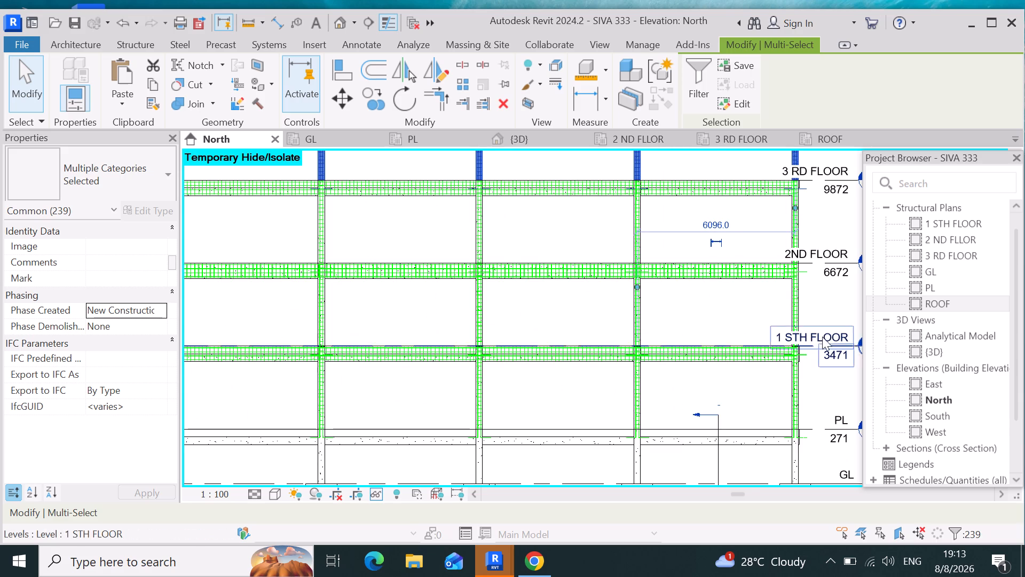
pyautogui.scroll(4, 763, 383)
pyautogui.scroll(-1, 504, 386)
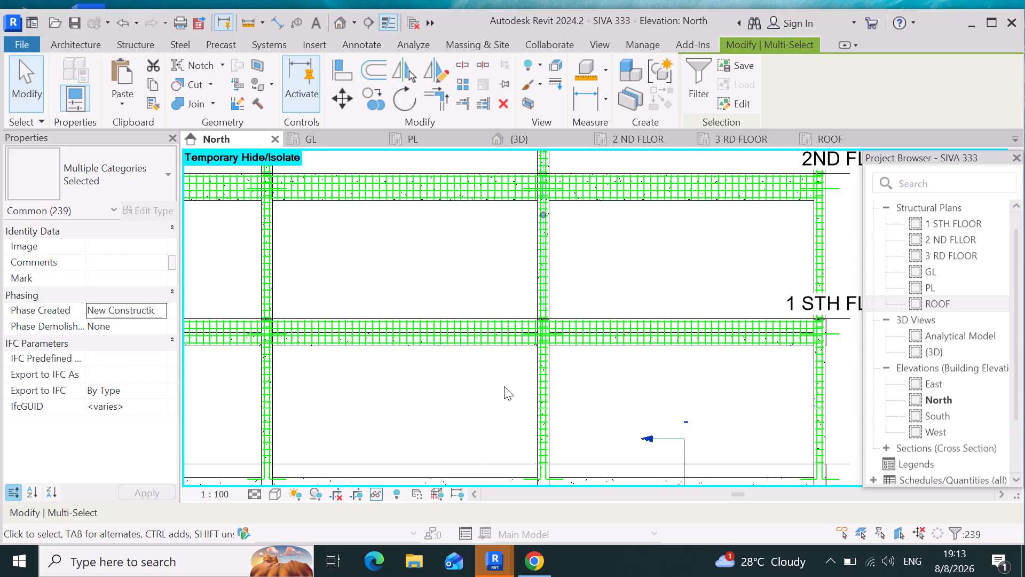
pyautogui.scroll(-3, 504, 386)
pyautogui.scroll(3, 592, 201)
pyautogui.scroll(3, 688, 336)
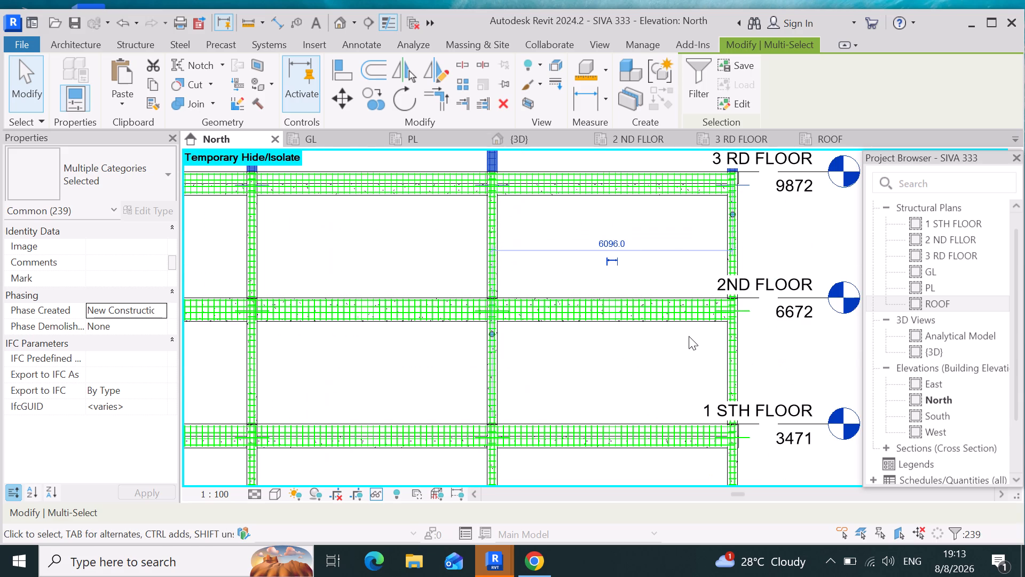
pyautogui.scroll(2, 690, 338)
pyautogui.scroll(-4, 562, 368)
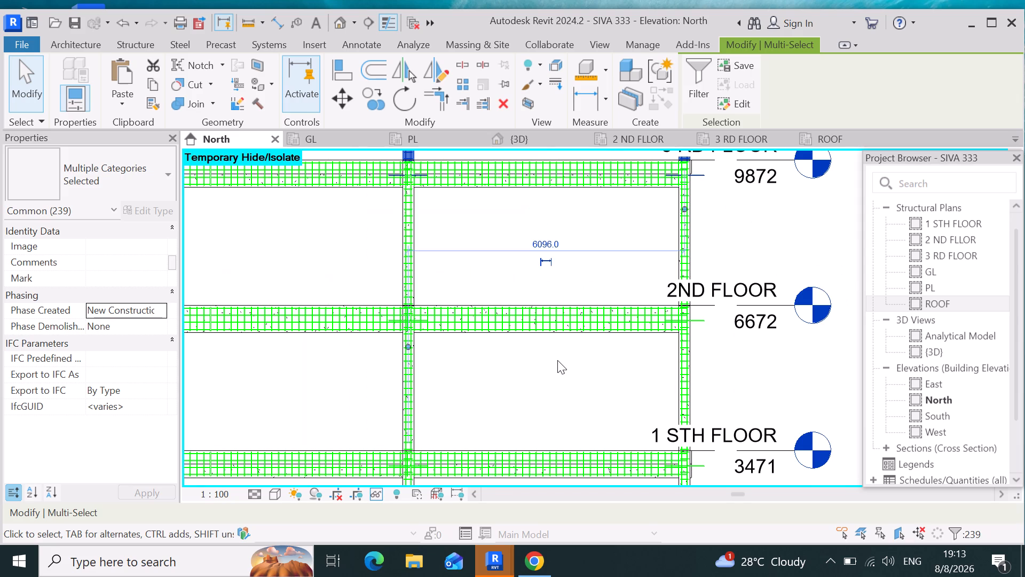
pyautogui.scroll(-5, 557, 360)
pyautogui.scroll(4, 505, 249)
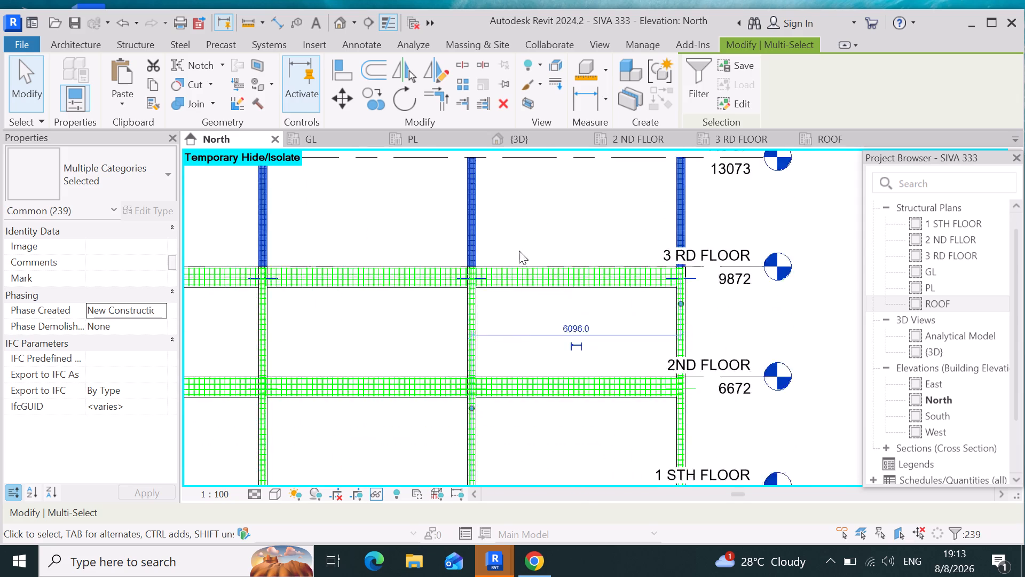
pyautogui.scroll(3, 659, 277)
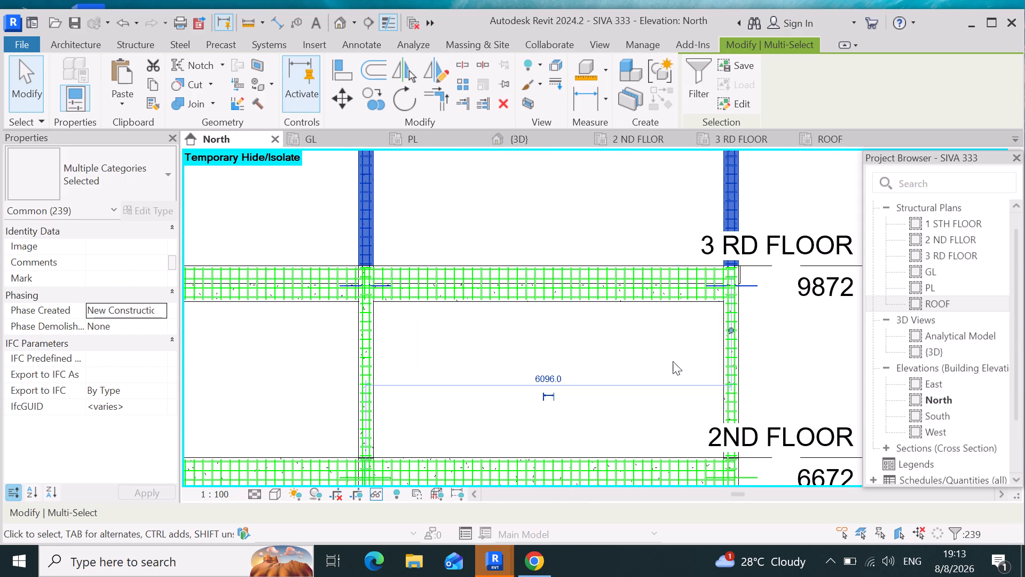
pyautogui.scroll(-14, 660, 350)
pyautogui.scroll(3, 664, 406)
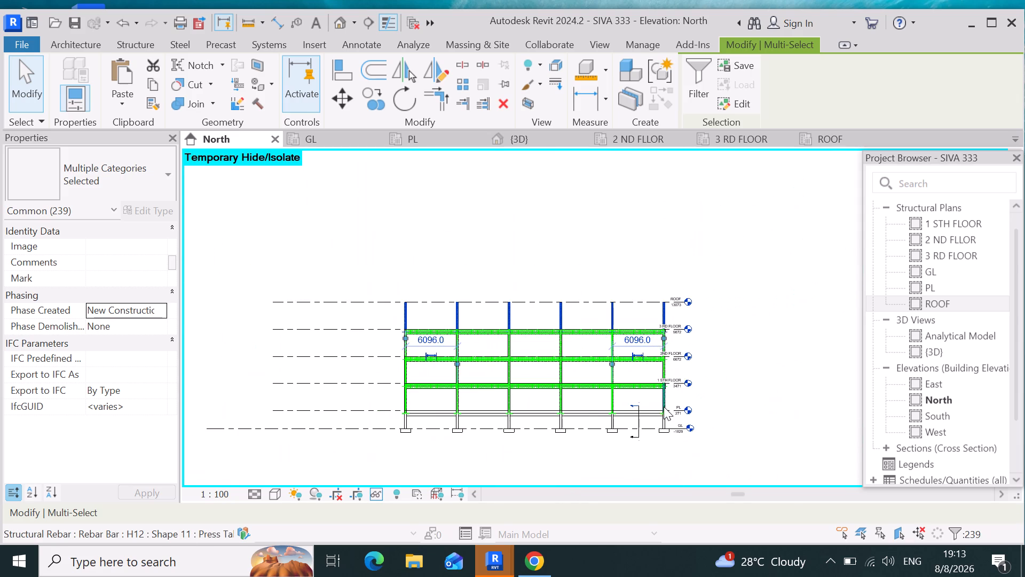
# Copy the 300 x 600 mm concrete beam and the Generic 300mm floor at PL and paste them aligned to the ROOF level.
pyautogui.scroll(7, 664, 407)
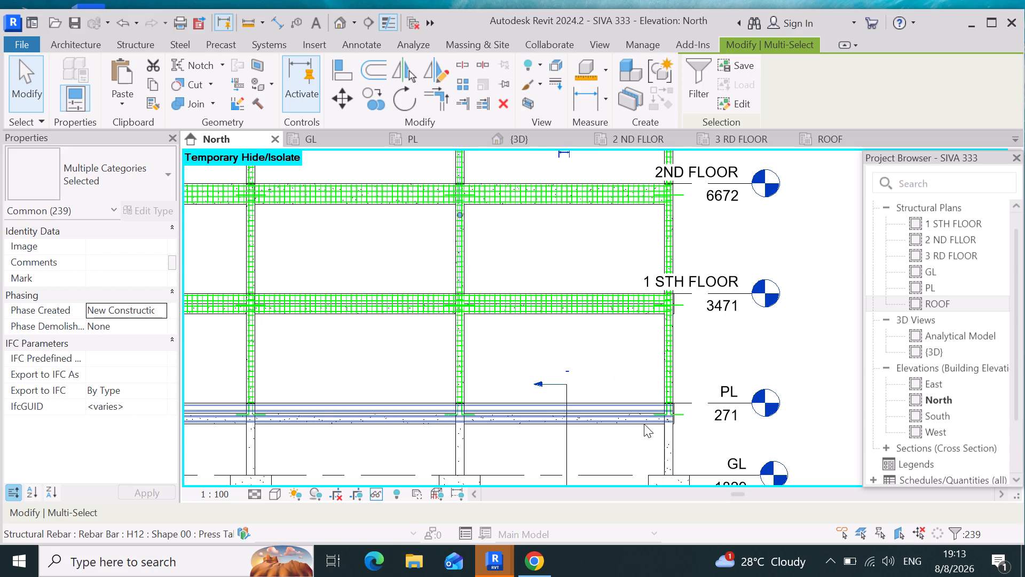
pyautogui.scroll(4, 643, 432)
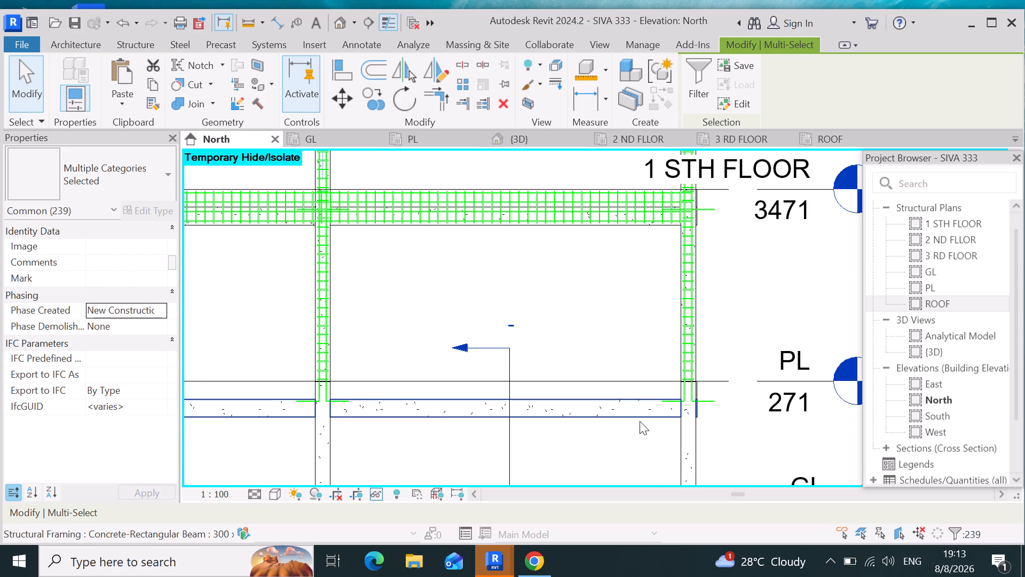
pyautogui.click(640, 422)
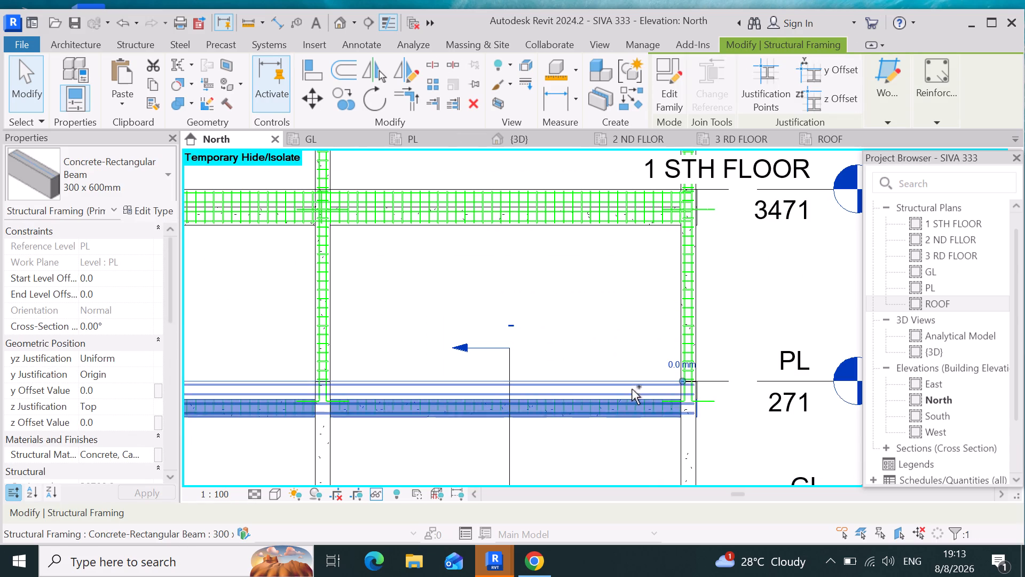
pyautogui.keyDown('ctrl'); pyautogui.click(609, 384); pyautogui.keyUp('ctrl')
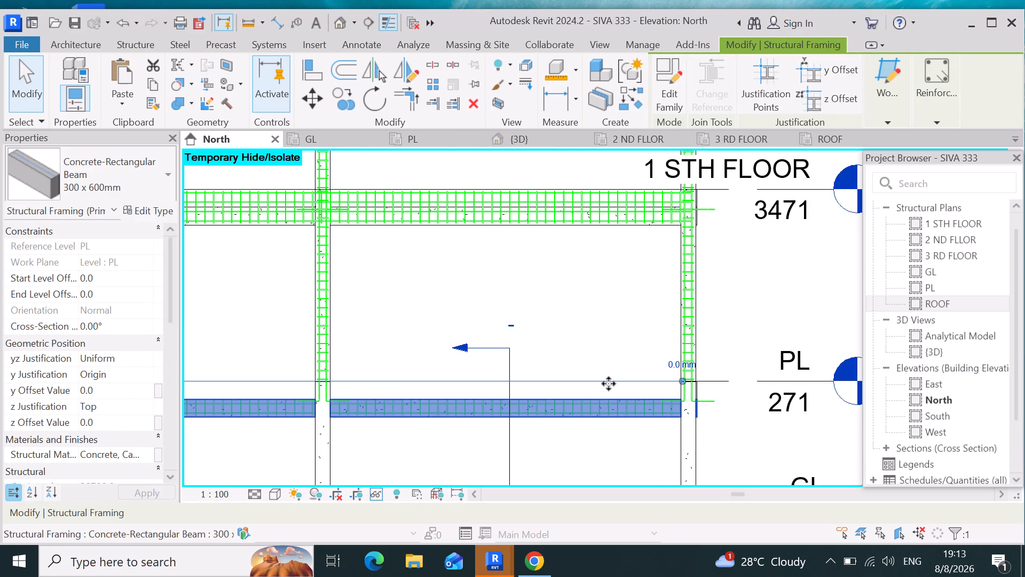
pyautogui.keyDown('ctrl'); pyautogui.click(594, 385); pyautogui.keyUp('ctrl')
pyautogui.scroll(6, 621, 401)
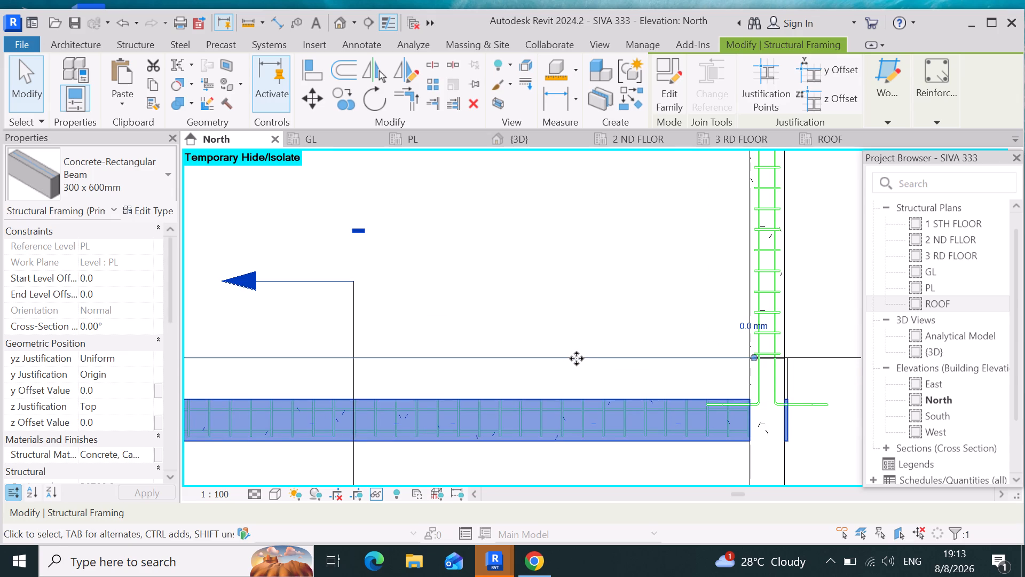
pyautogui.click(578, 361)
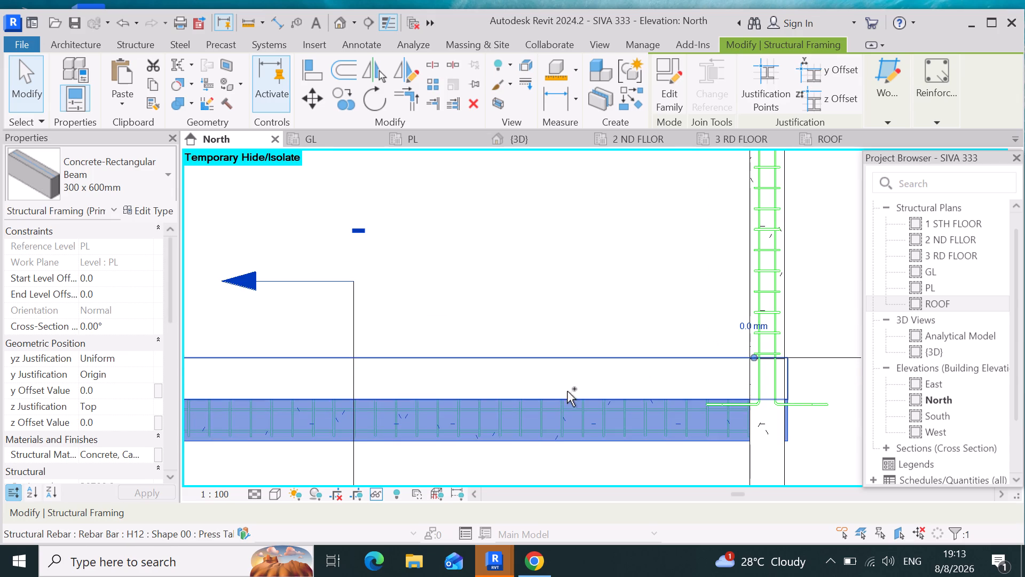
pyautogui.keyDown('ctrl'); pyautogui.click(567, 383); pyautogui.keyUp('ctrl')
pyautogui.scroll(-5, 626, 402)
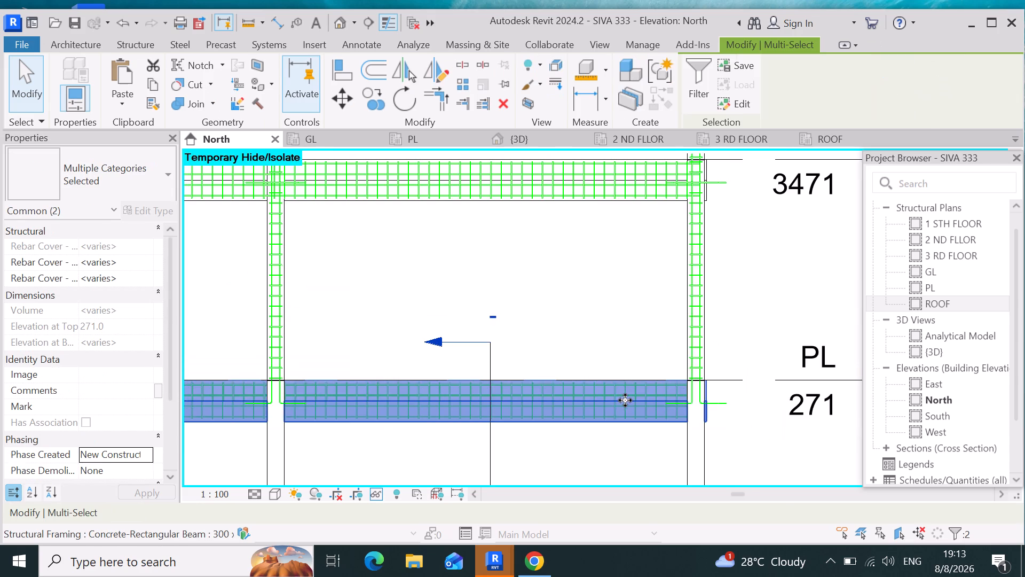
pyautogui.scroll(-16, 624, 398)
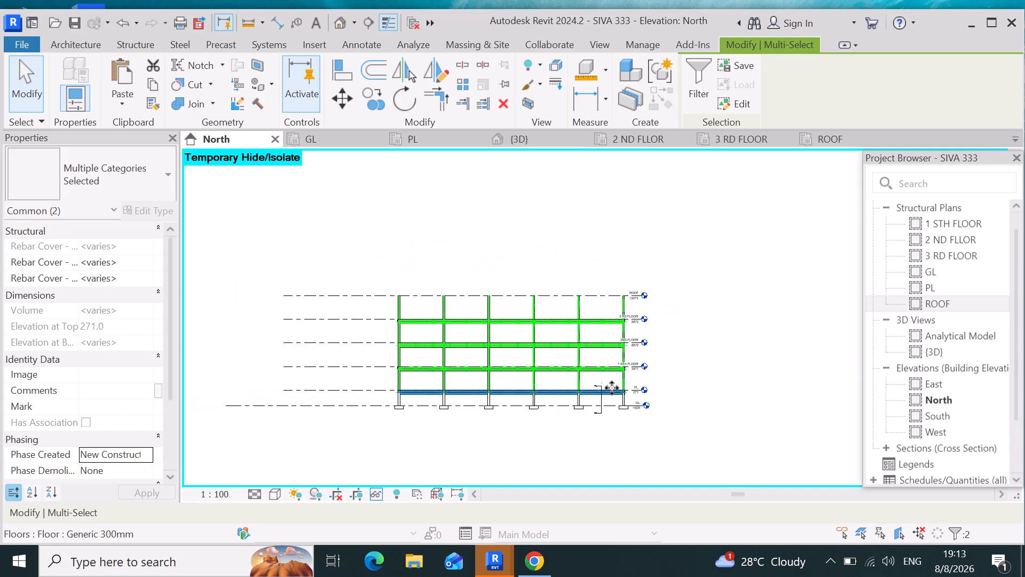
pyautogui.scroll(3, 610, 357)
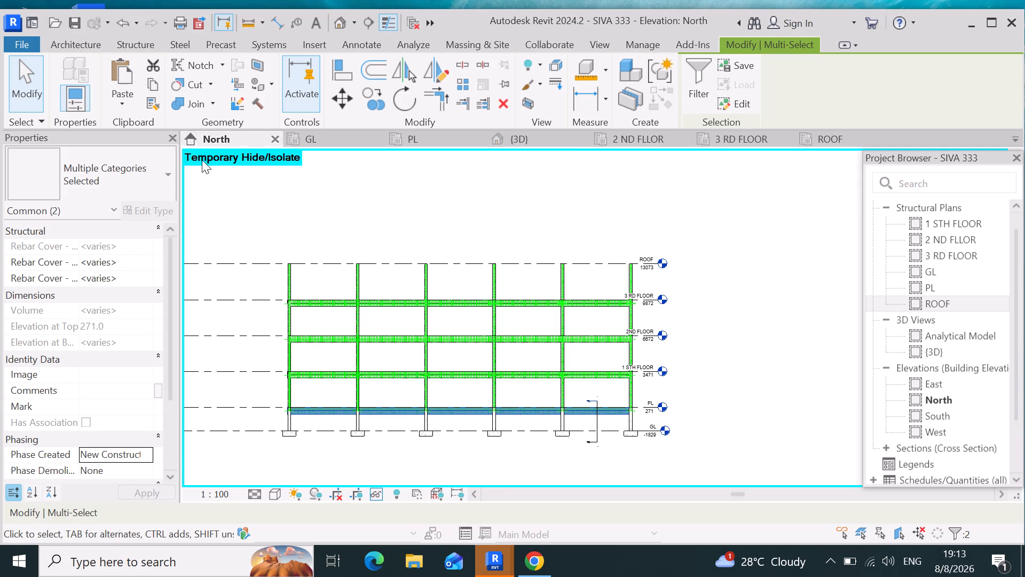
pyautogui.click(155, 86)
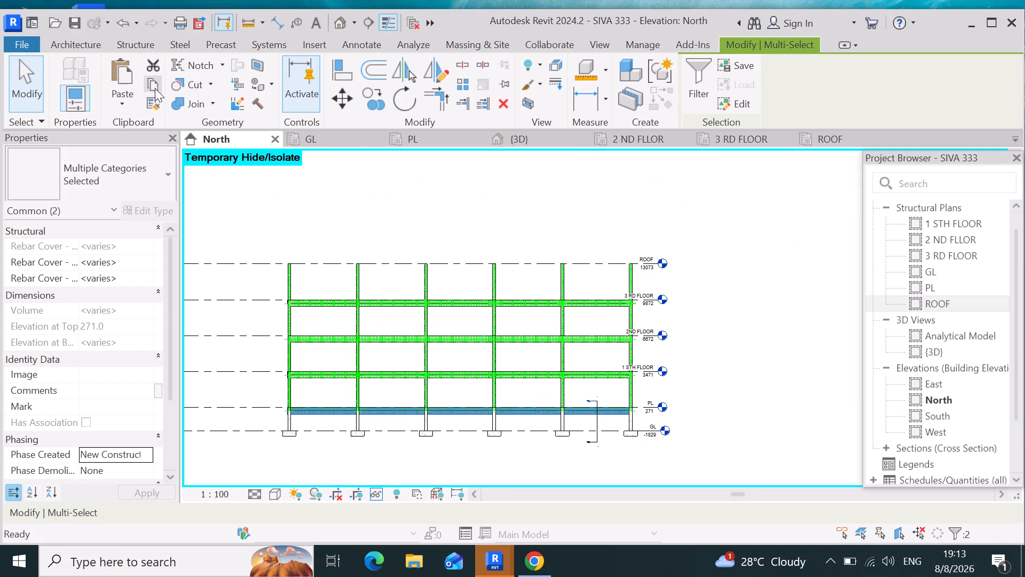
pyautogui.click(120, 105)
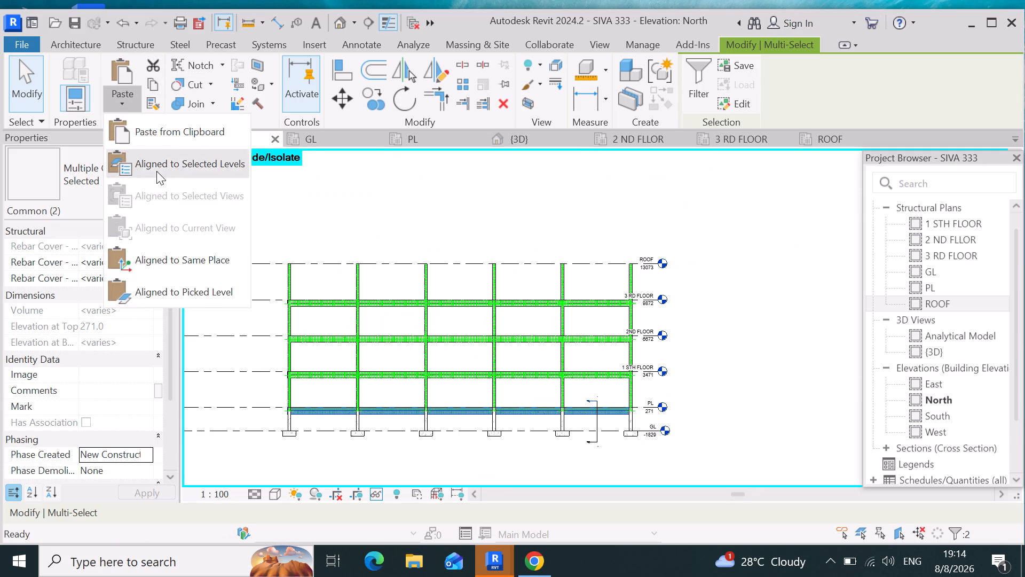
pyautogui.click(156, 167)
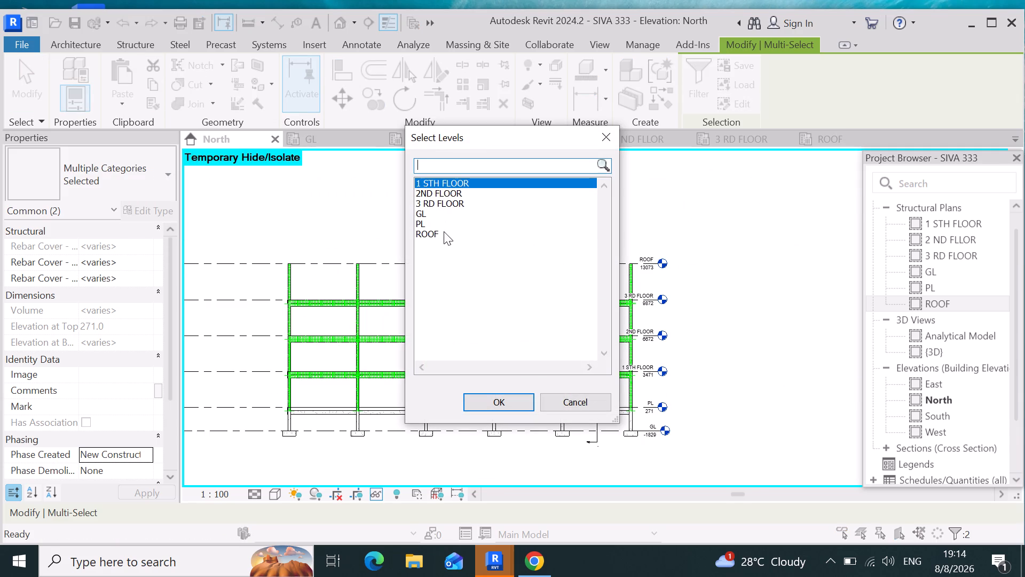
pyautogui.click(444, 231)
pyautogui.click(509, 405)
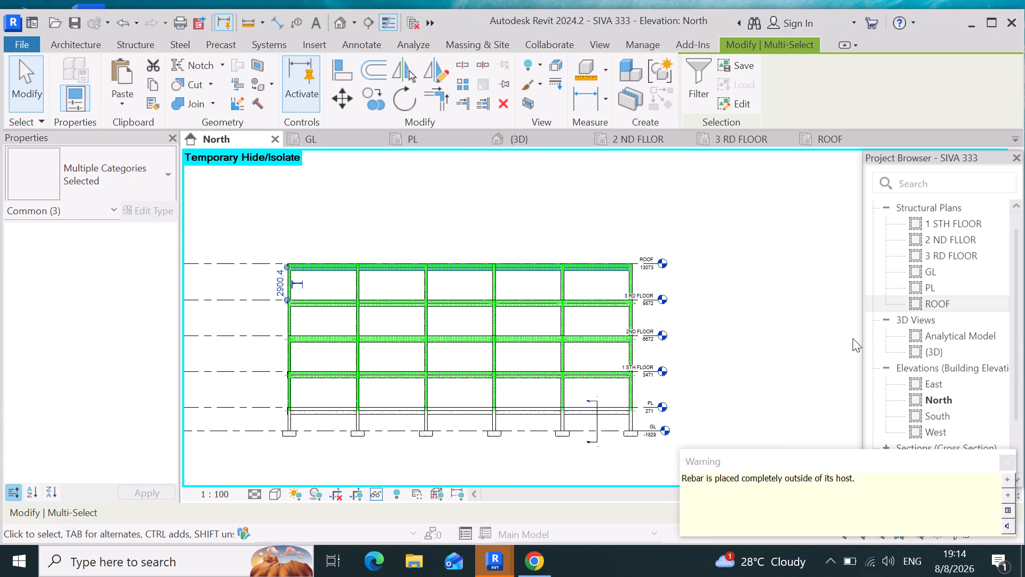
pyautogui.click(736, 322)
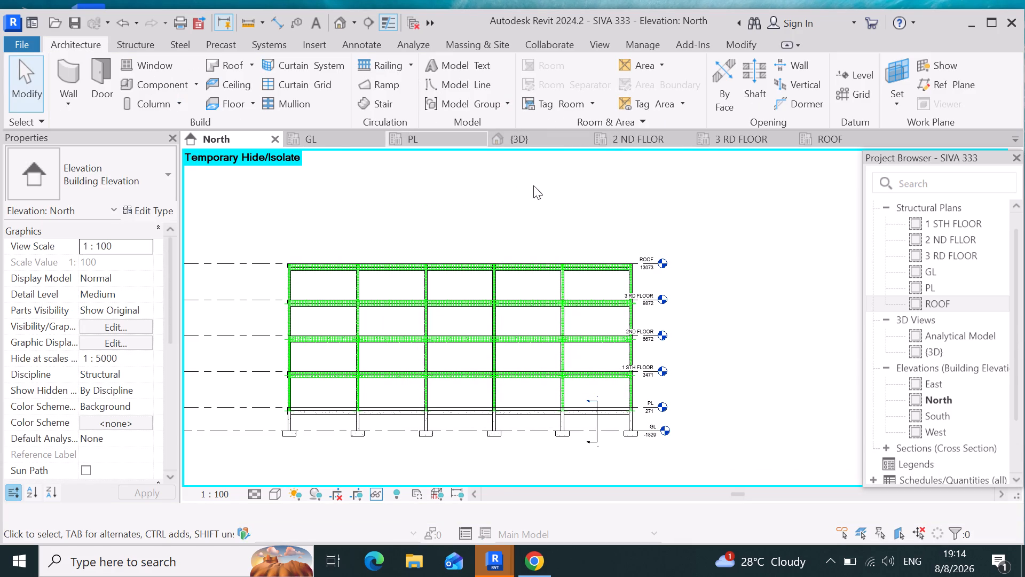
# Examine the slabs, columns and column rebar from the roof down to the foundations in the 3D view.
pyautogui.click(542, 137)
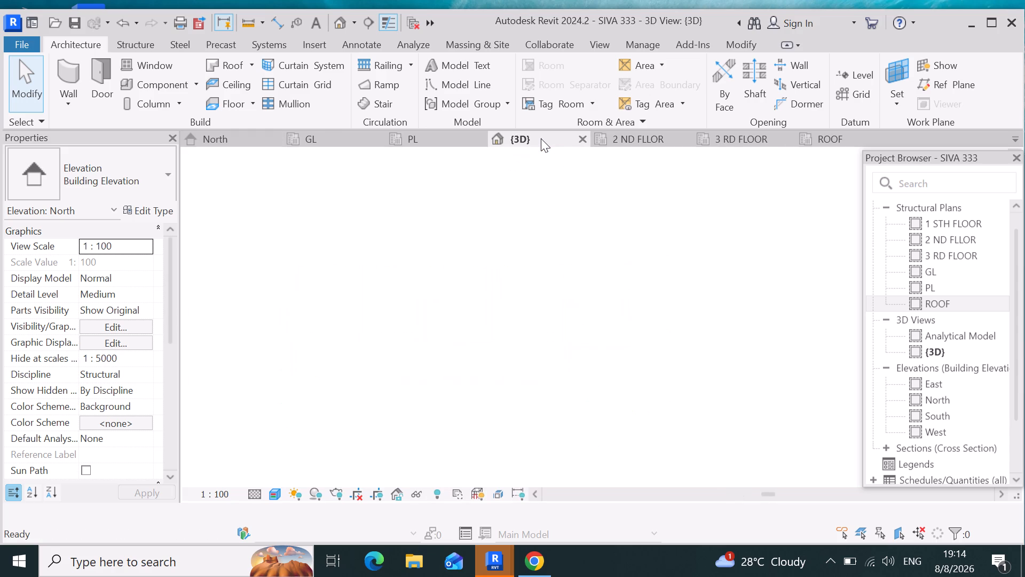
pyautogui.scroll(-6, 553, 288)
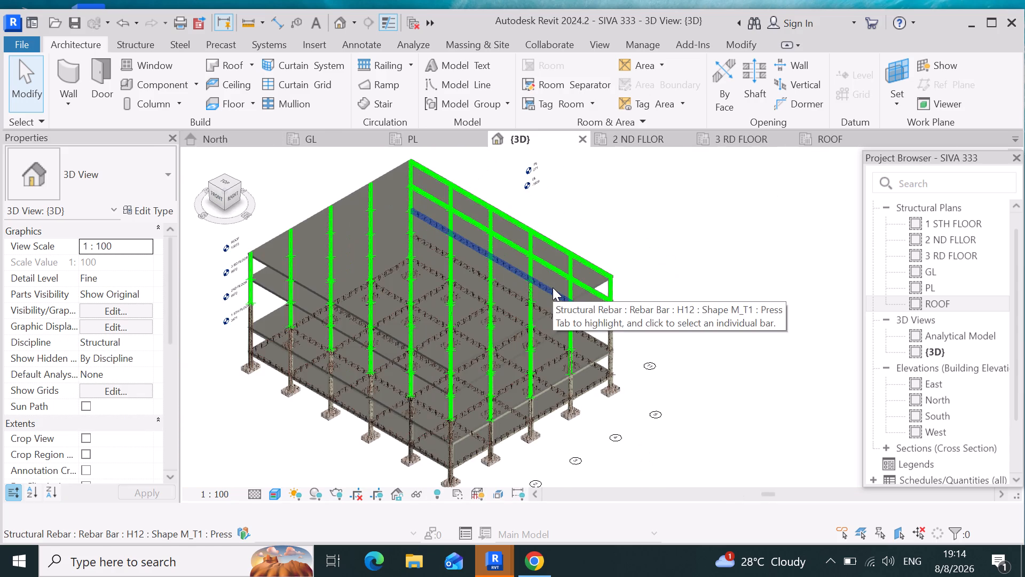
pyautogui.scroll(4, 266, 248)
pyautogui.scroll(4, 302, 224)
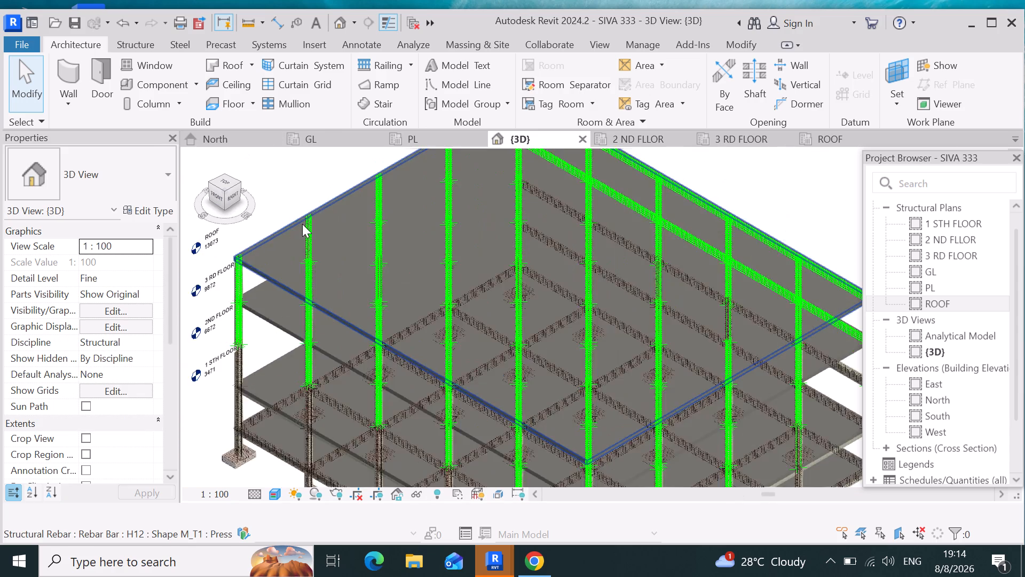
pyautogui.scroll(5, 302, 224)
pyautogui.scroll(-6, 291, 286)
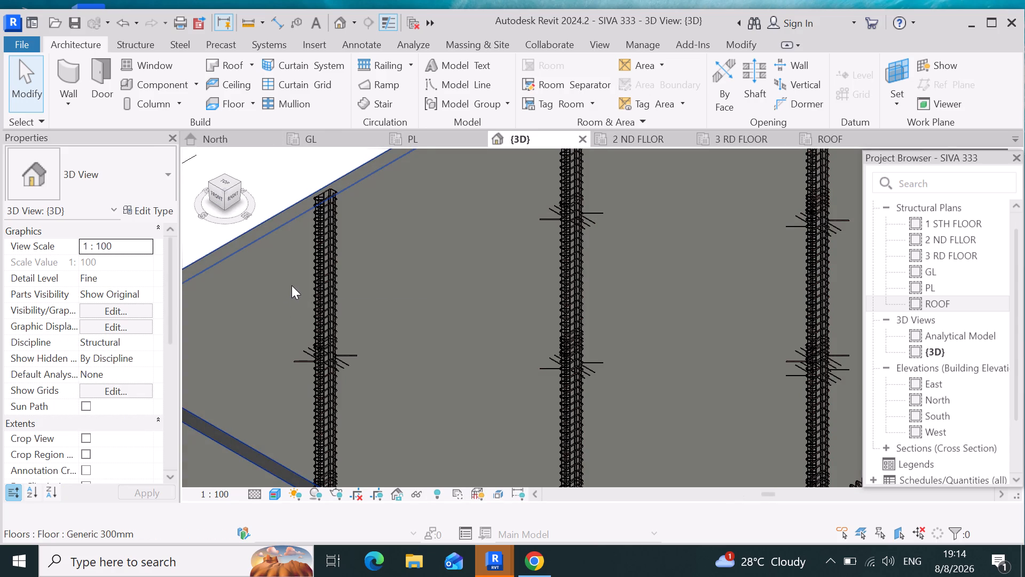
pyautogui.scroll(4, 312, 333)
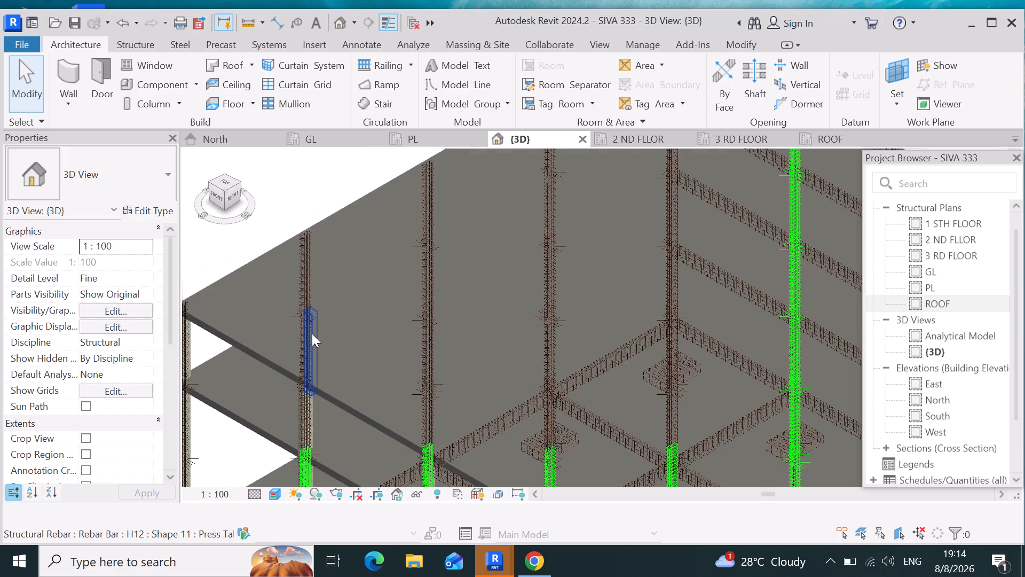
pyautogui.scroll(-5, 328, 318)
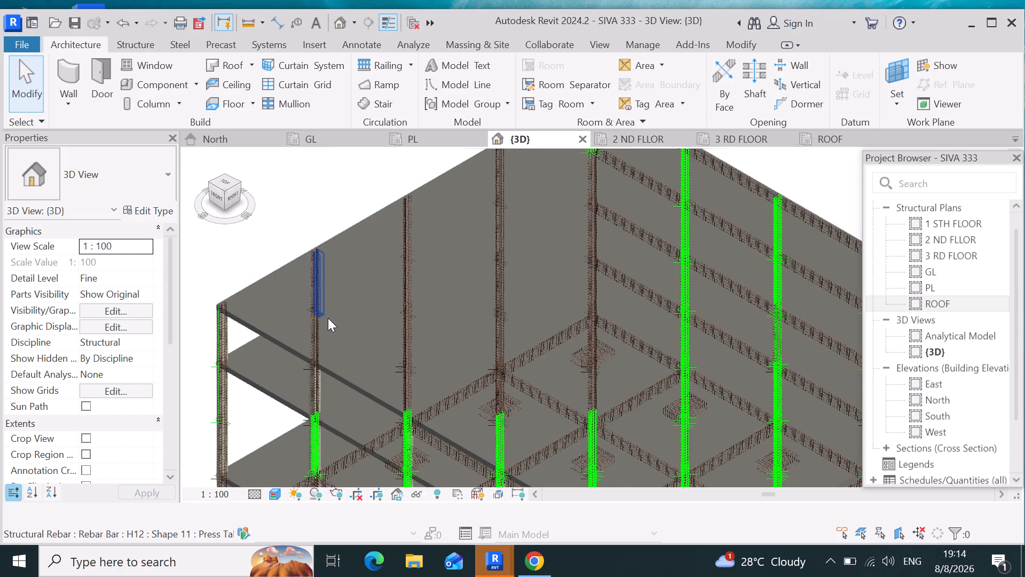
pyautogui.scroll(7, 292, 385)
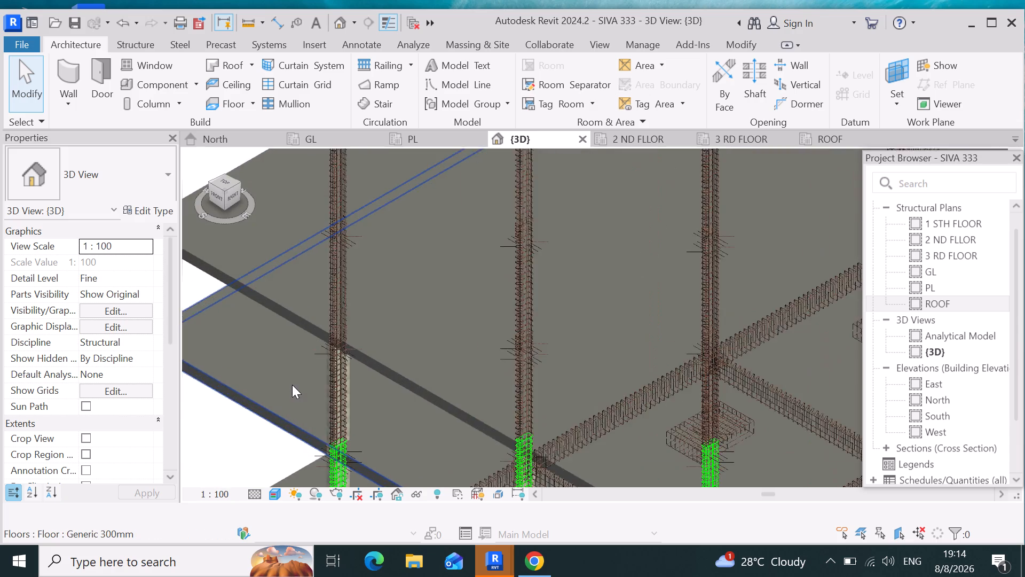
pyautogui.scroll(-8, 372, 251)
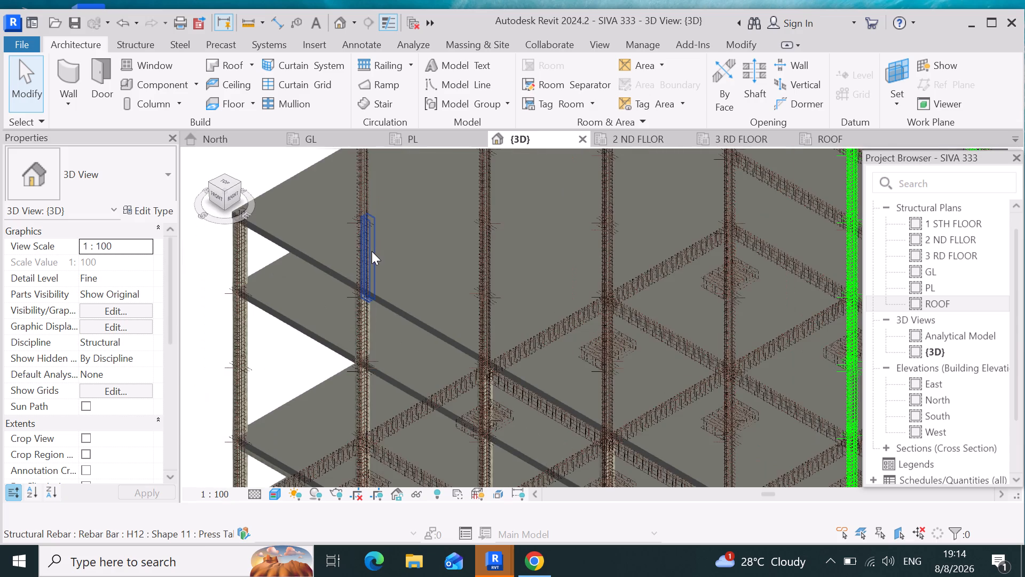
pyautogui.scroll(-2, 372, 251)
pyautogui.scroll(13, 340, 389)
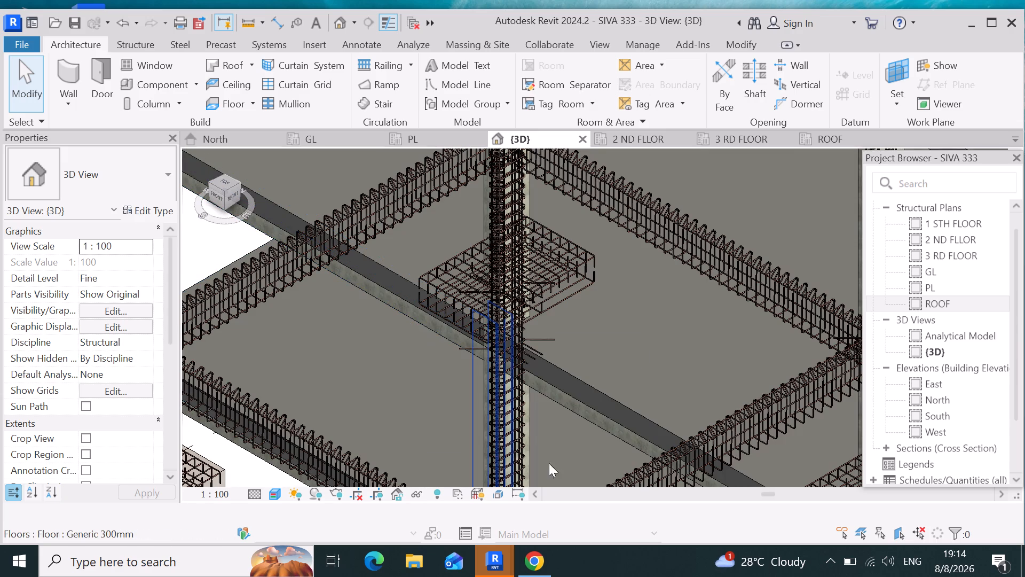
# Select a 300 x 600 mm beam at 1 STH FLOOR and examine the beams and their rebar across the floors in 3D.
pyautogui.click(596, 425)
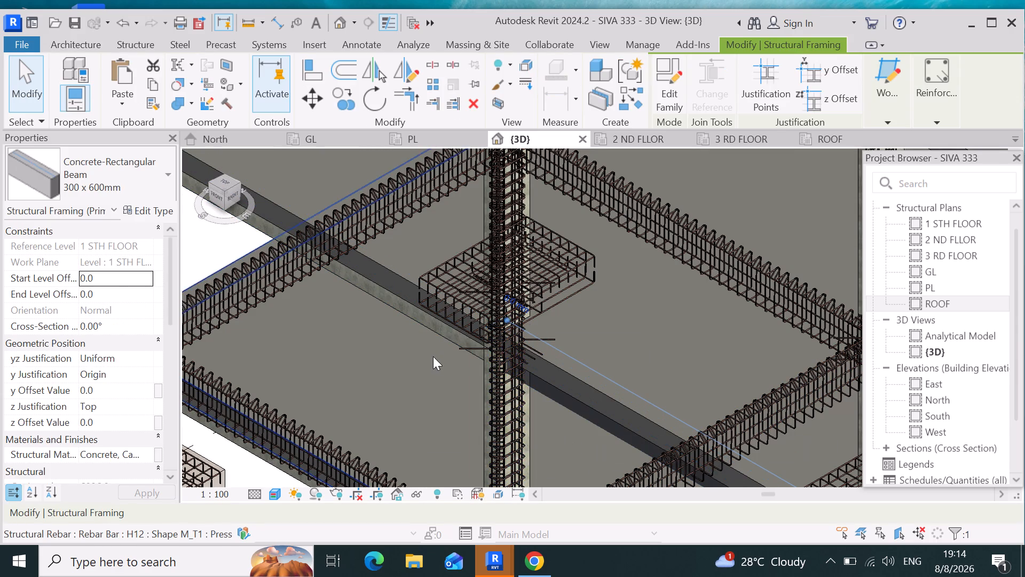
pyautogui.scroll(-5, 433, 354)
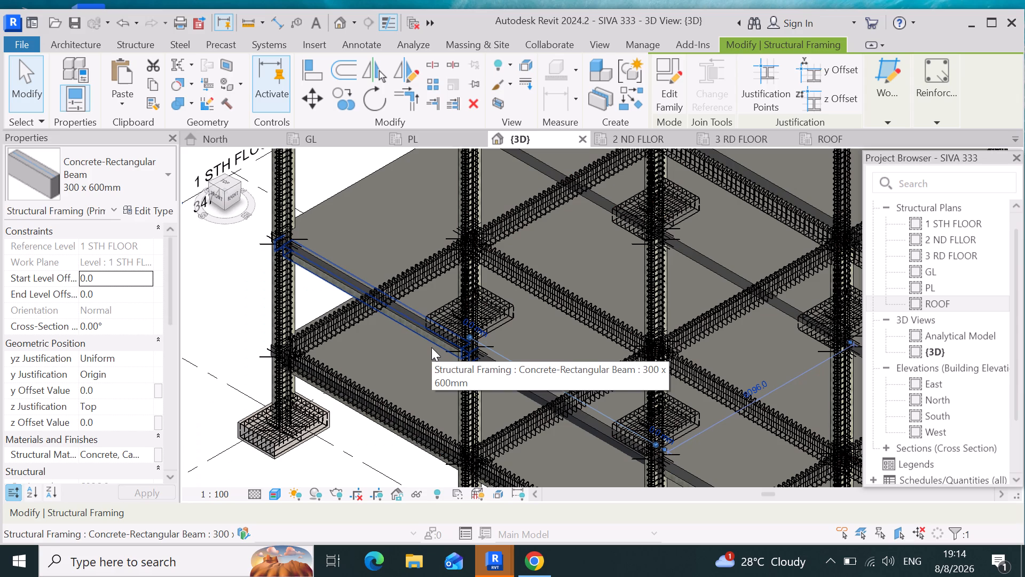
pyautogui.scroll(-5, 406, 341)
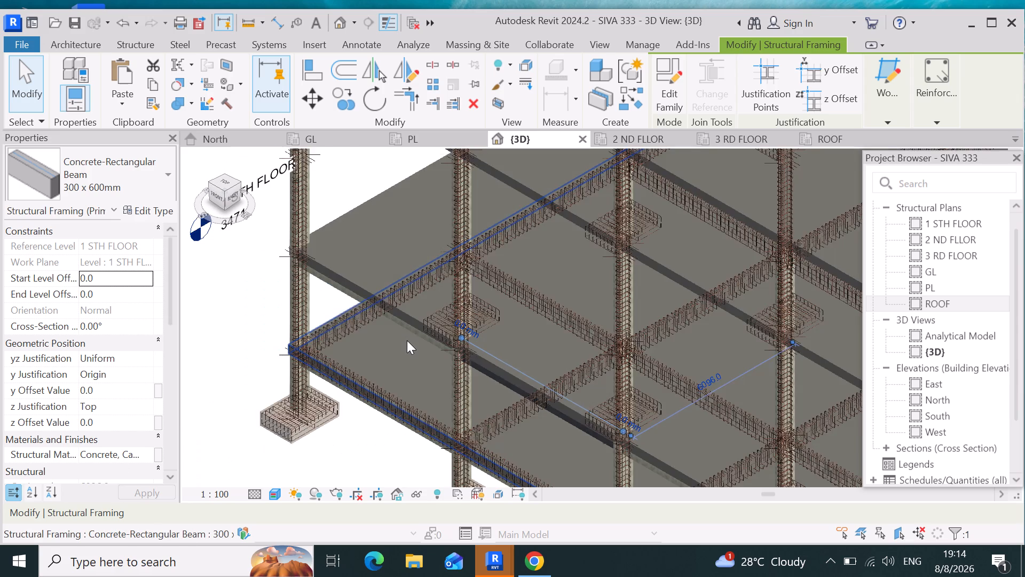
pyautogui.scroll(-4, 407, 340)
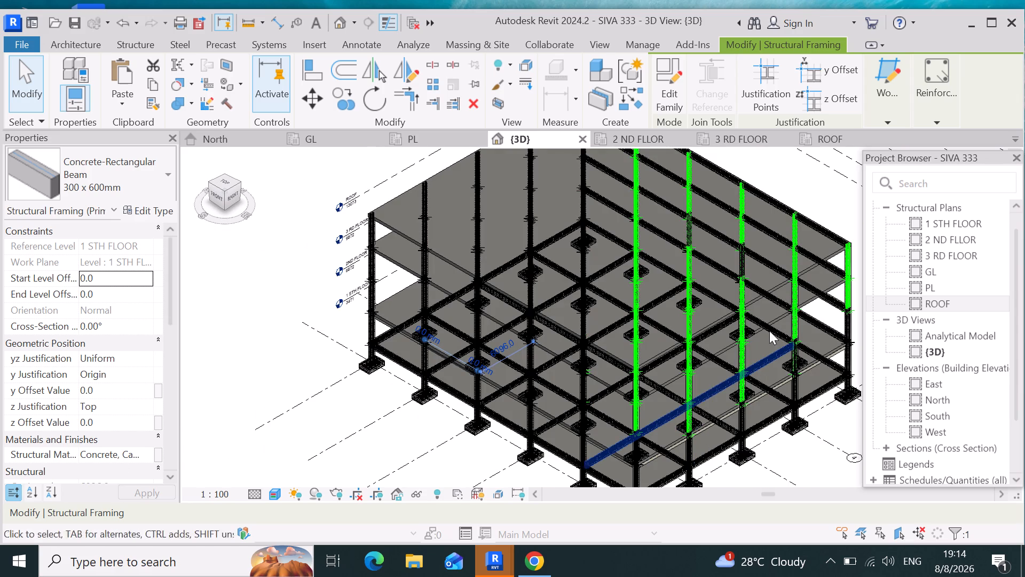
pyautogui.scroll(8, 843, 268)
pyautogui.scroll(2, 817, 422)
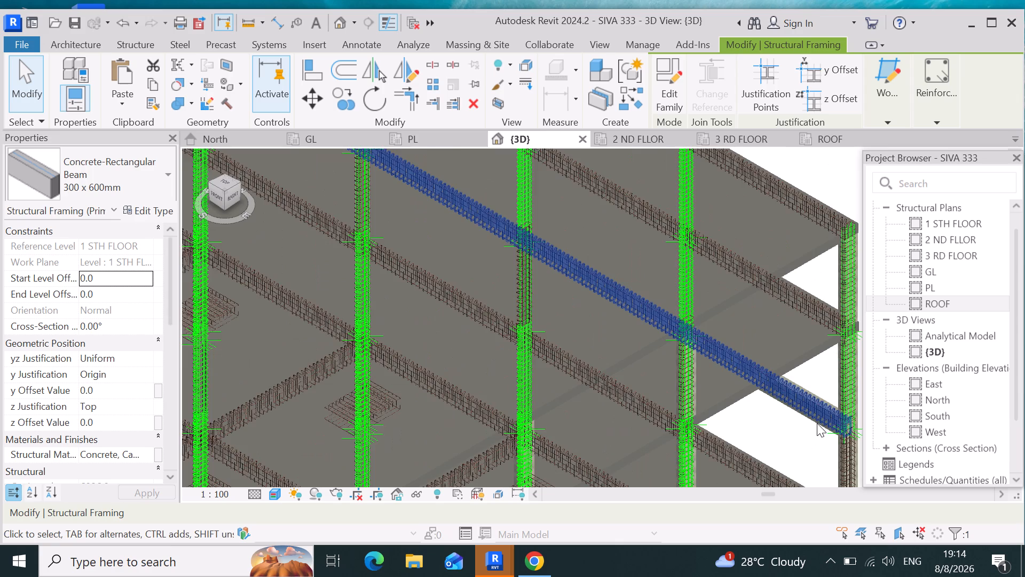
pyautogui.scroll(2, 817, 423)
pyautogui.scroll(-9, 636, 325)
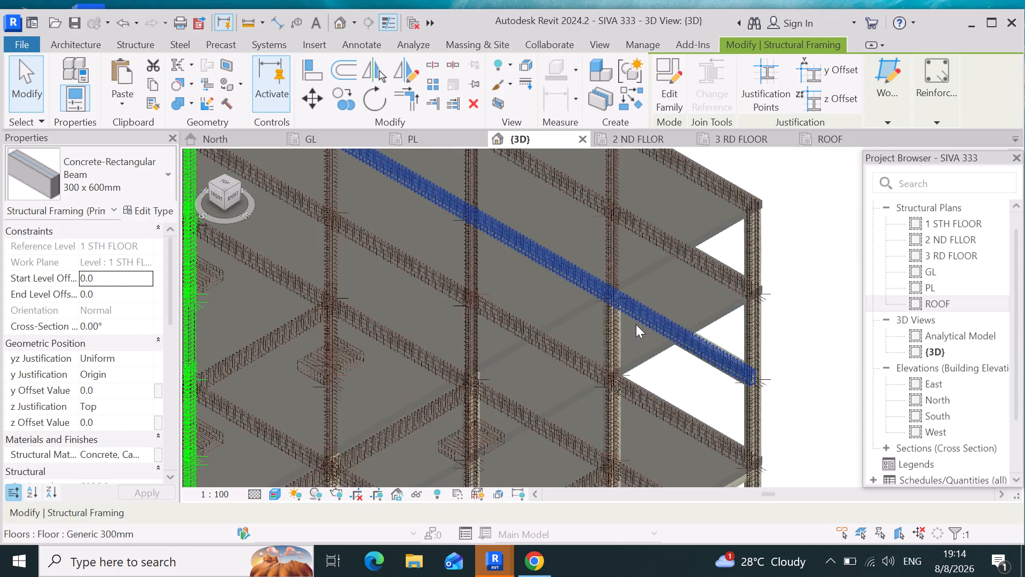
pyautogui.scroll(-1, 636, 324)
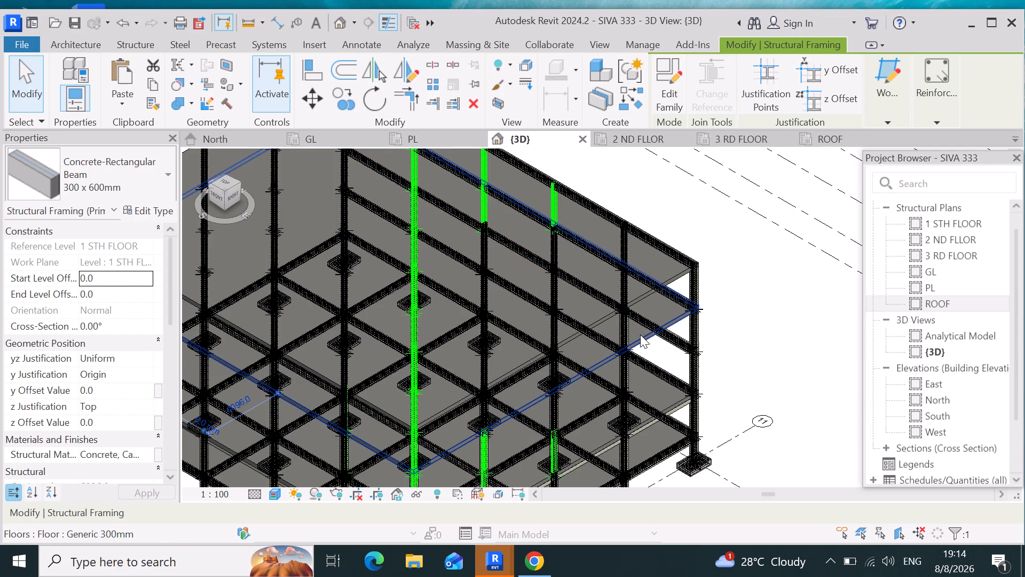
pyautogui.scroll(-4, 733, 329)
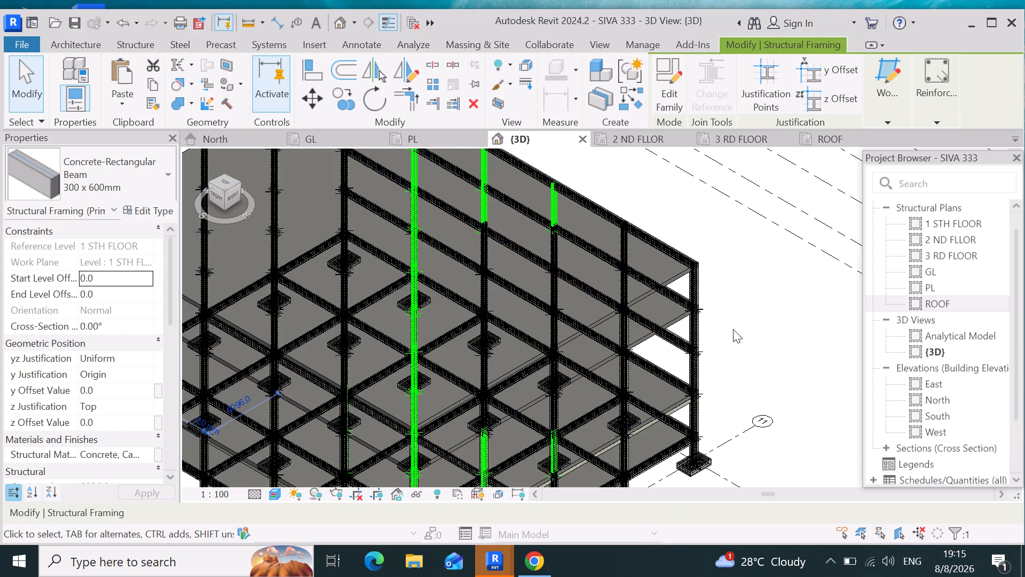
pyautogui.scroll(-1, 733, 329)
pyautogui.scroll(3, 552, 457)
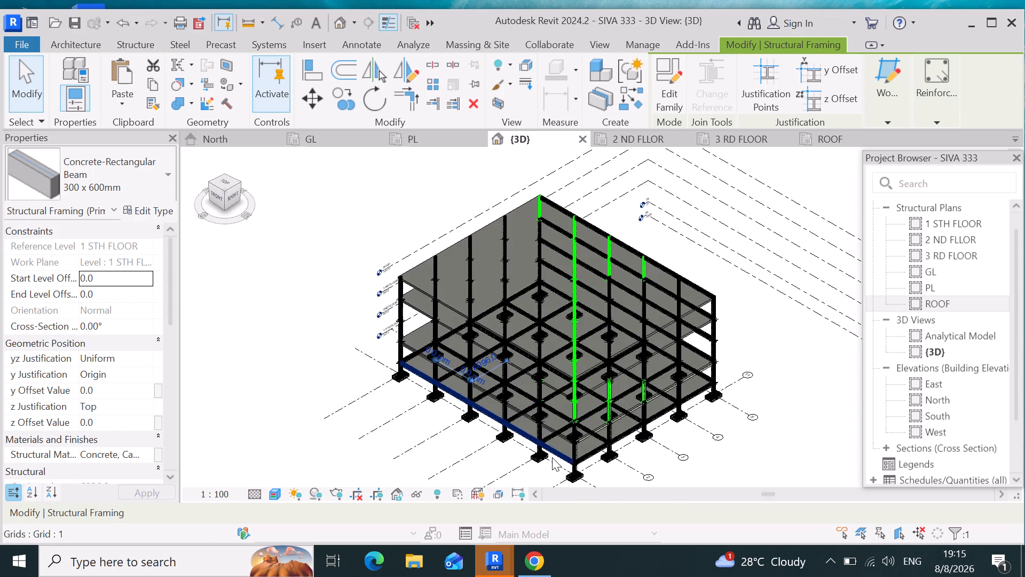
pyautogui.scroll(-2, 275, 365)
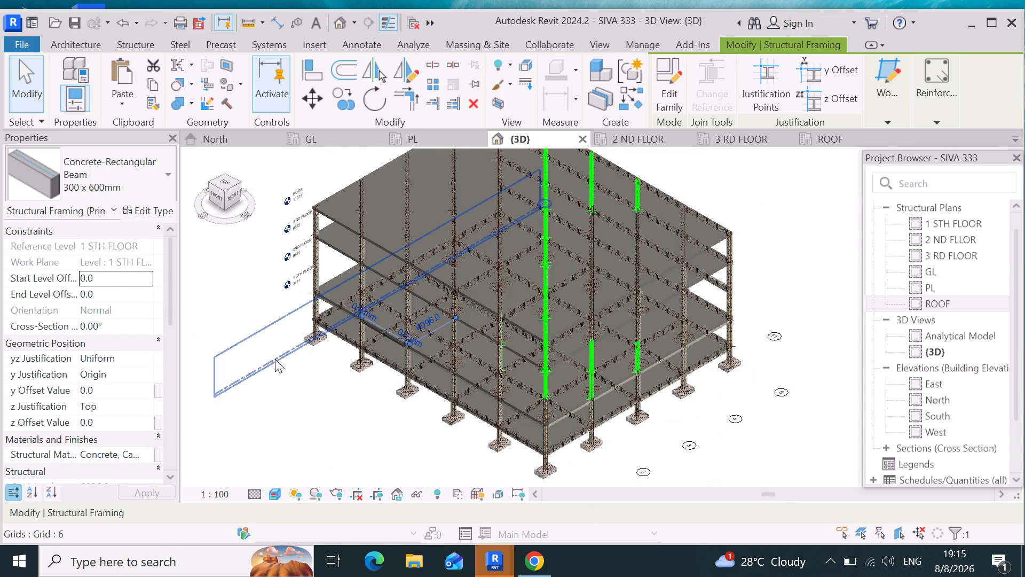
pyautogui.scroll(3, 315, 191)
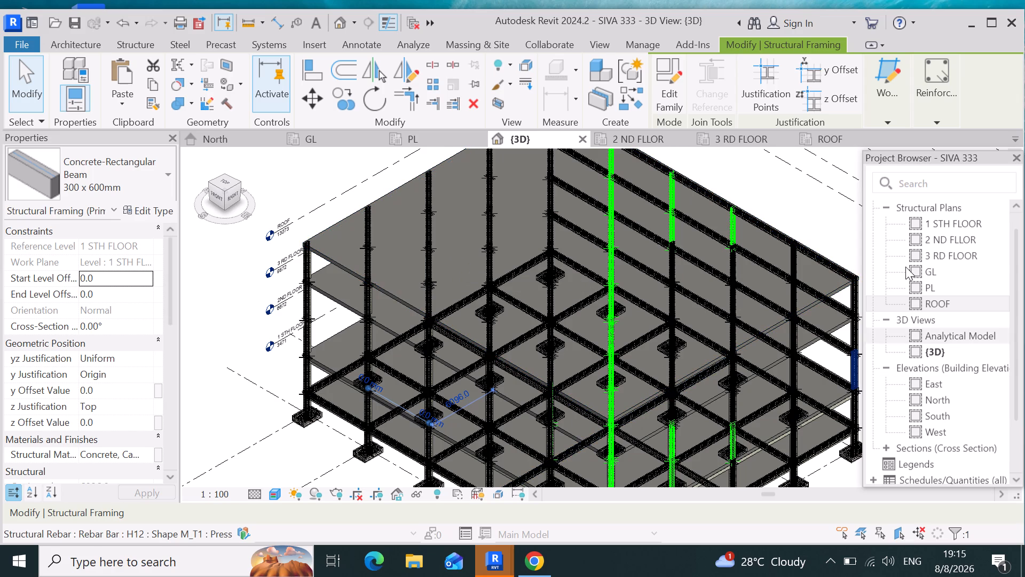
pyautogui.scroll(7, 383, 411)
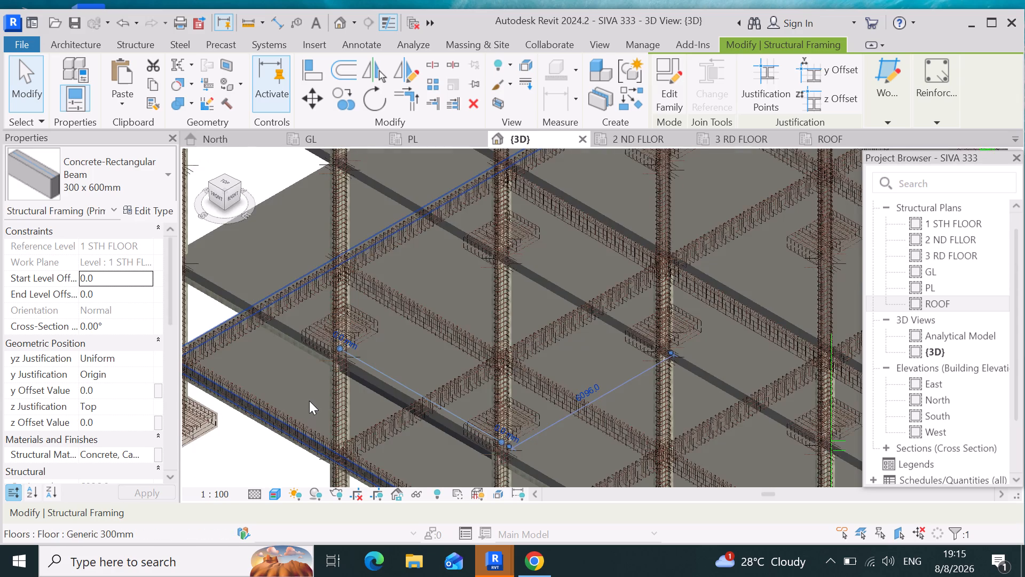
# Examine the beams, slabs and their rebar across the whole building frame in the 3D view.
pyautogui.scroll(-2, 422, 376)
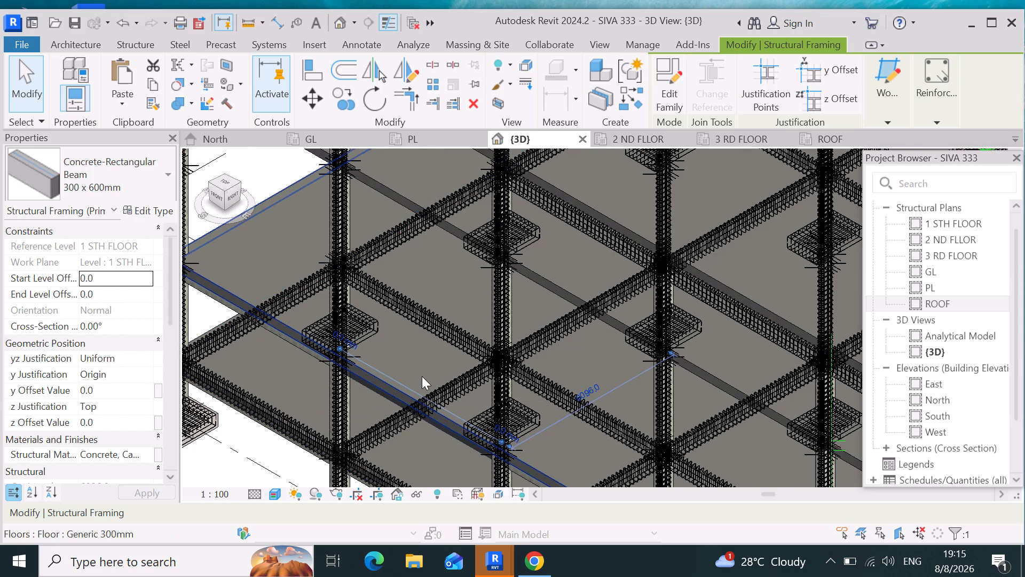
pyautogui.scroll(-3, 422, 376)
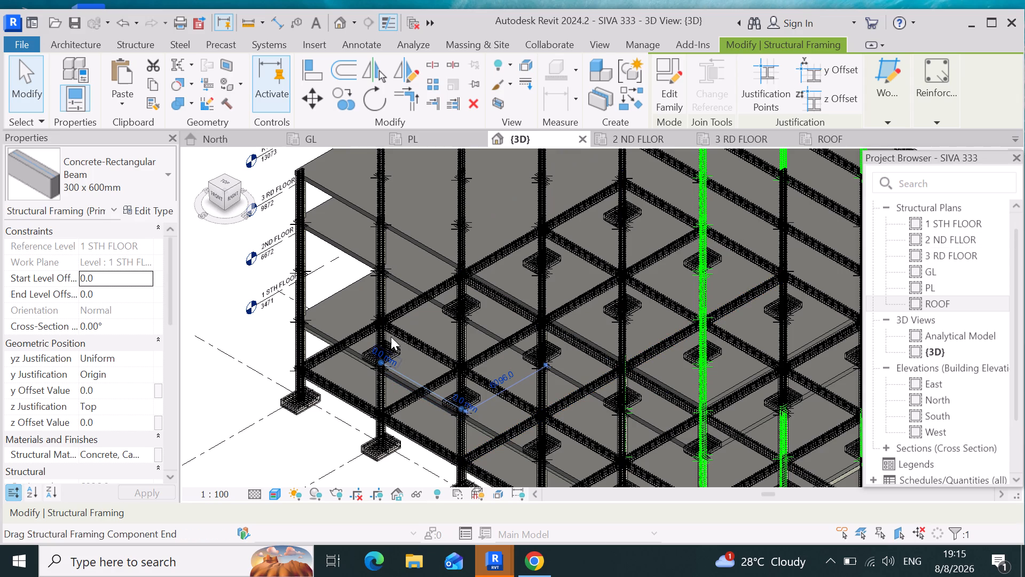
pyautogui.scroll(8, 396, 299)
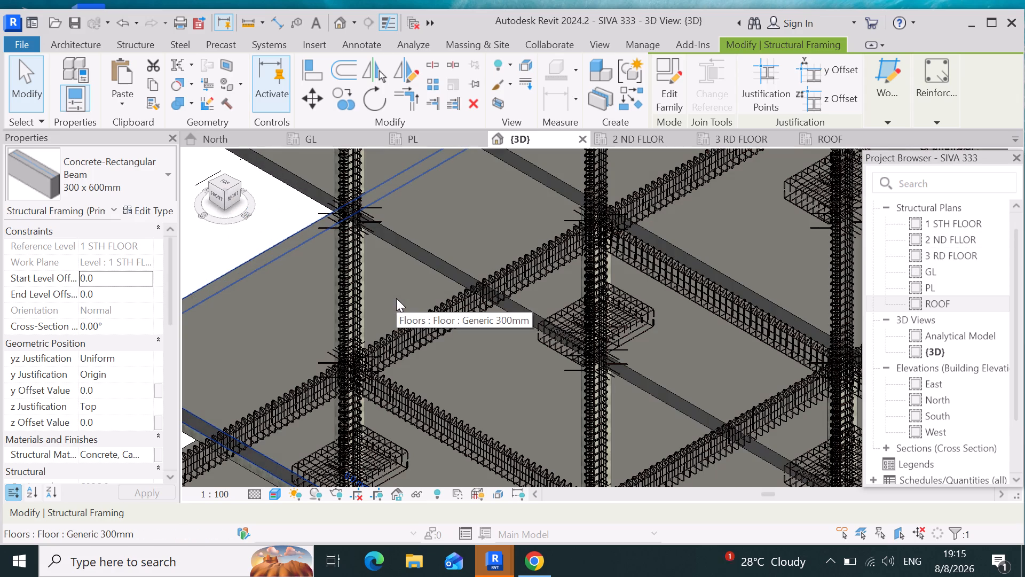
pyautogui.scroll(-5, 428, 261)
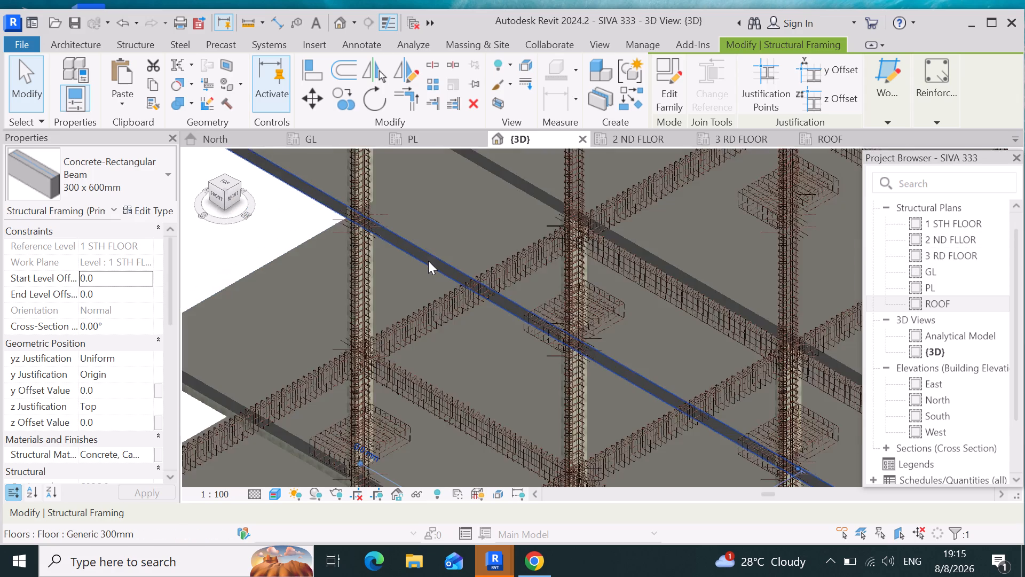
pyautogui.scroll(-5, 428, 261)
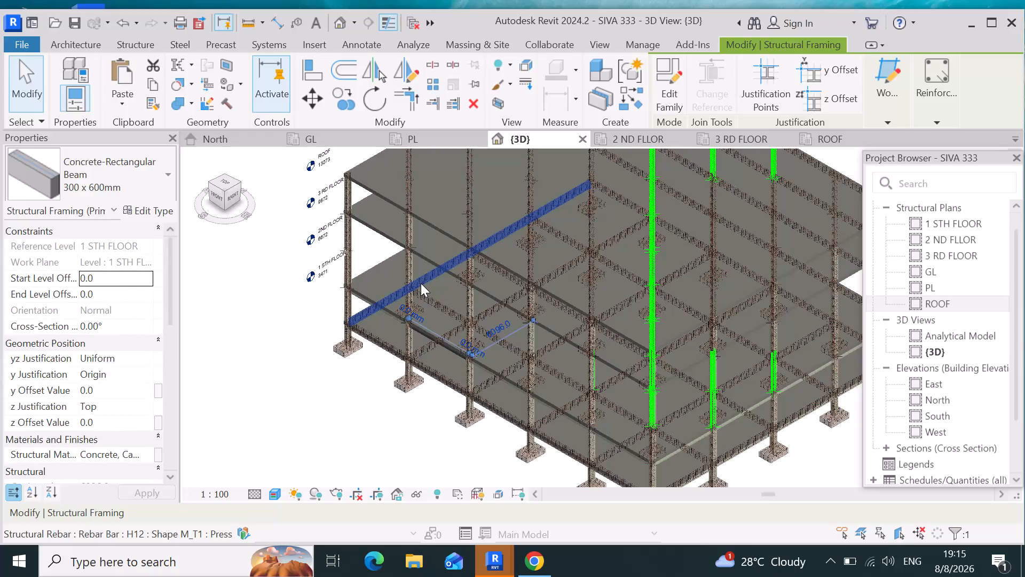
pyautogui.scroll(-5, 421, 283)
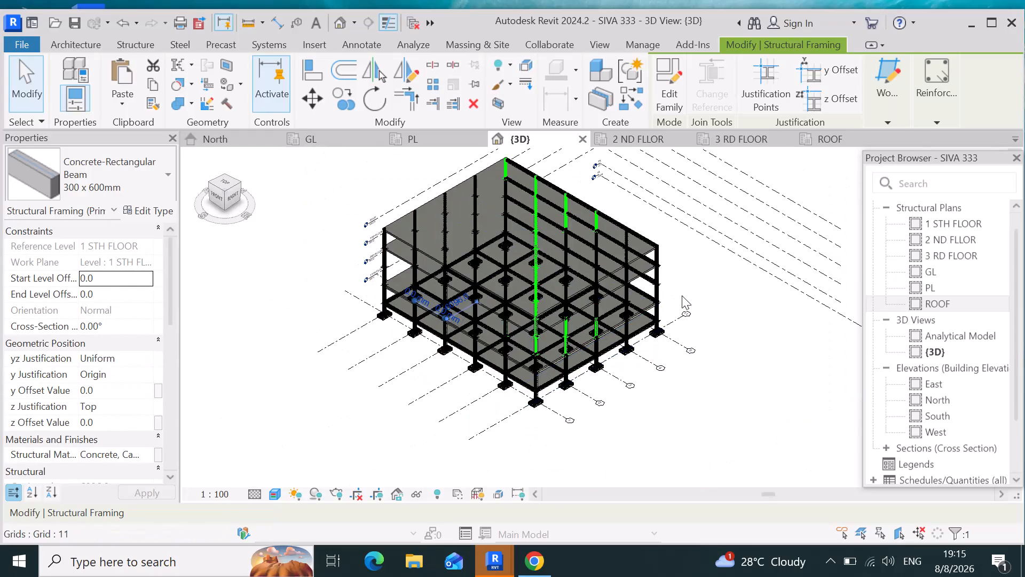
pyautogui.scroll(3, 682, 295)
pyautogui.scroll(-4, 739, 309)
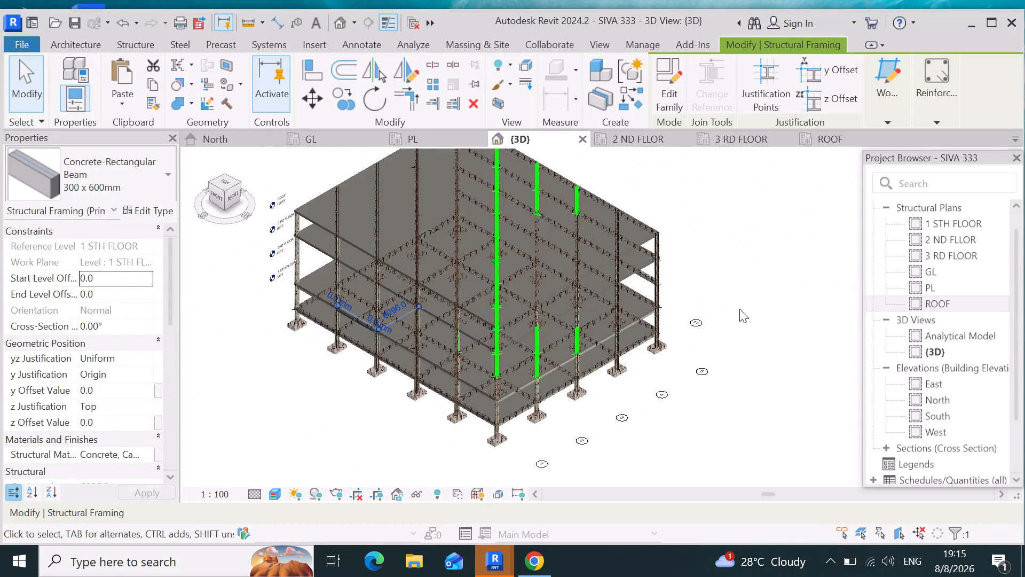
# In the North elevation, delete the two H12 shape 00 longitudinal rebar sets in the ROOF beam.
pyautogui.click(230, 135)
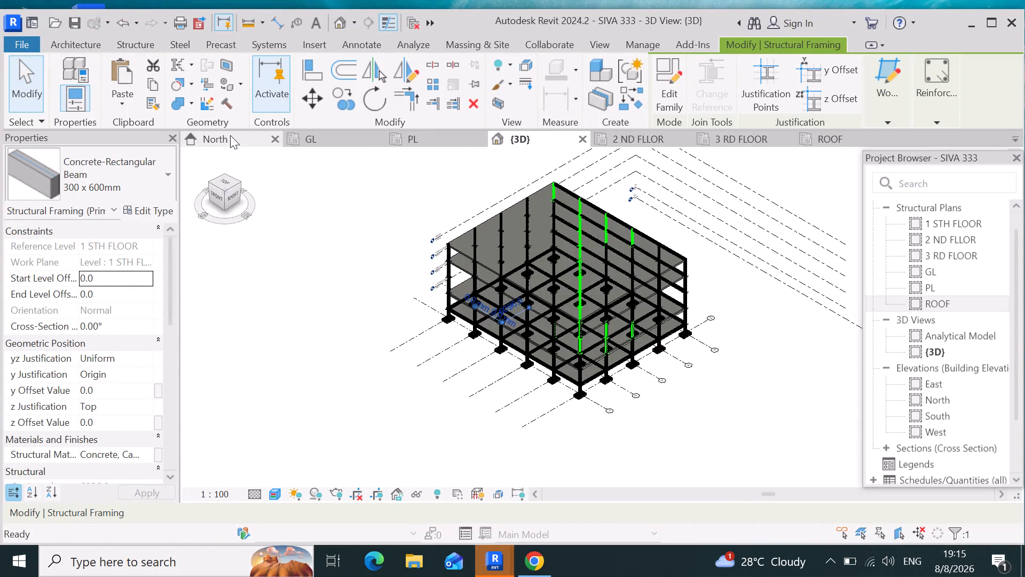
pyautogui.scroll(3, 446, 330)
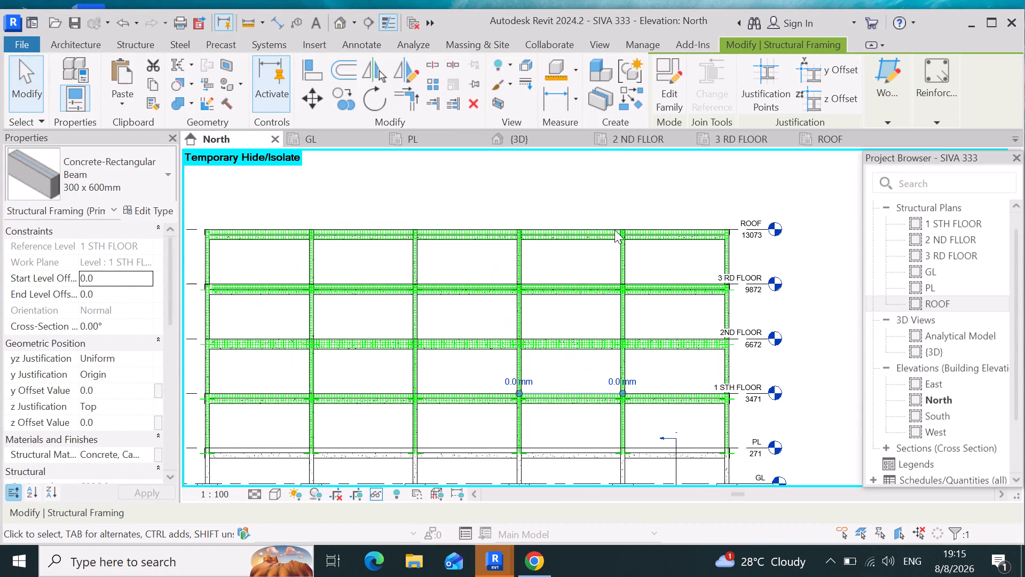
pyautogui.click(612, 230)
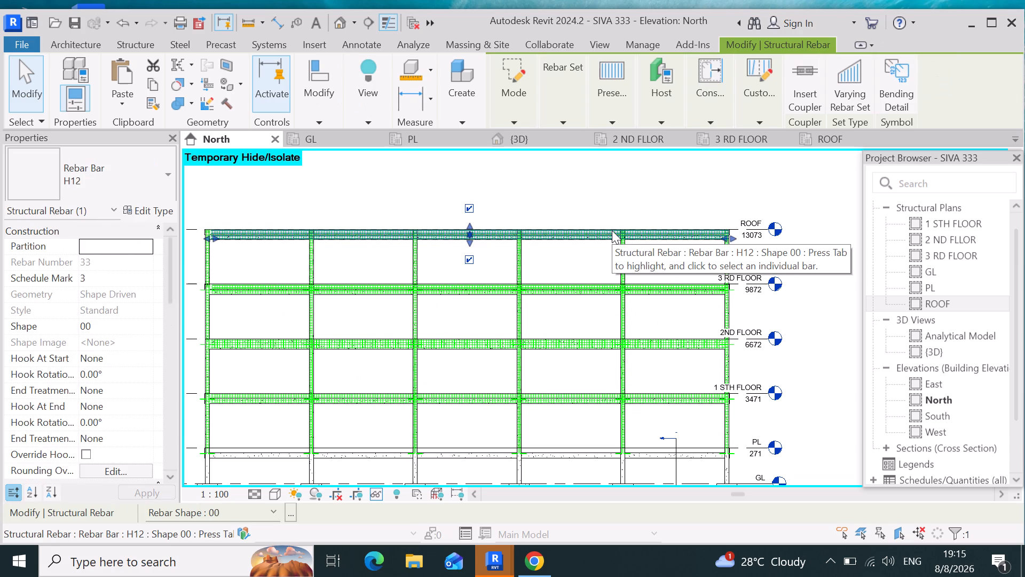
pyautogui.press('Delete')
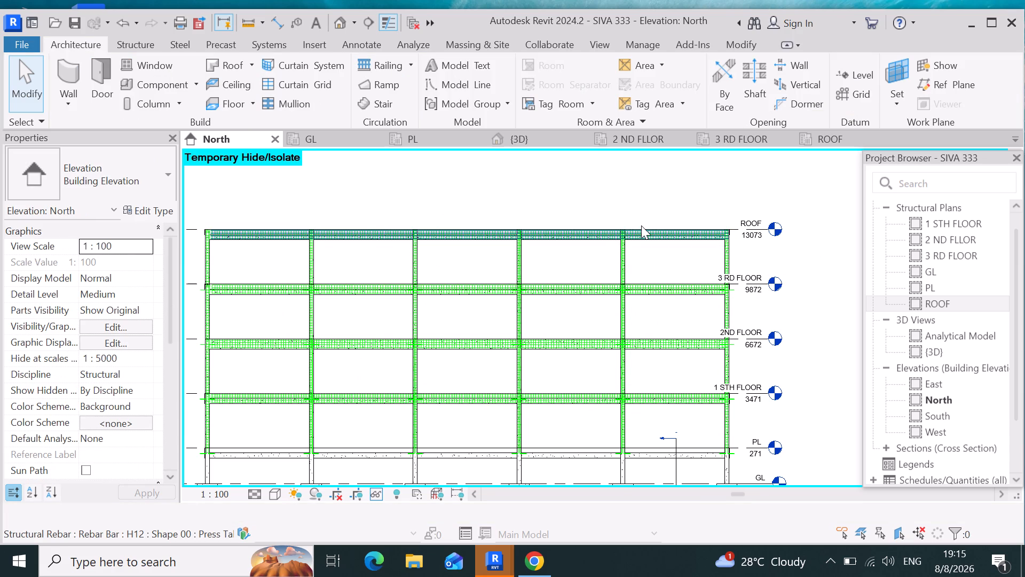
pyautogui.scroll(8, 641, 225)
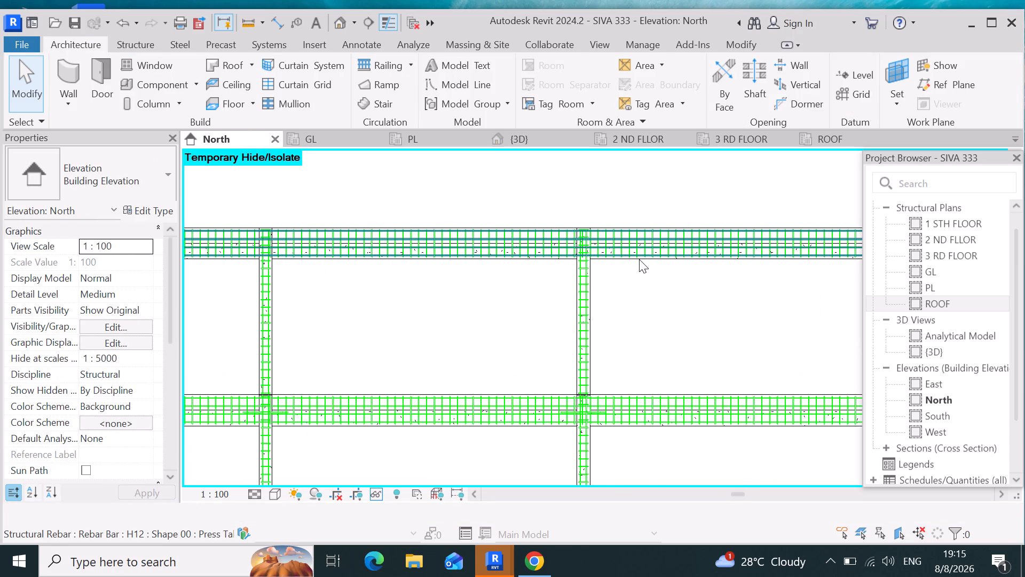
pyautogui.click(639, 258)
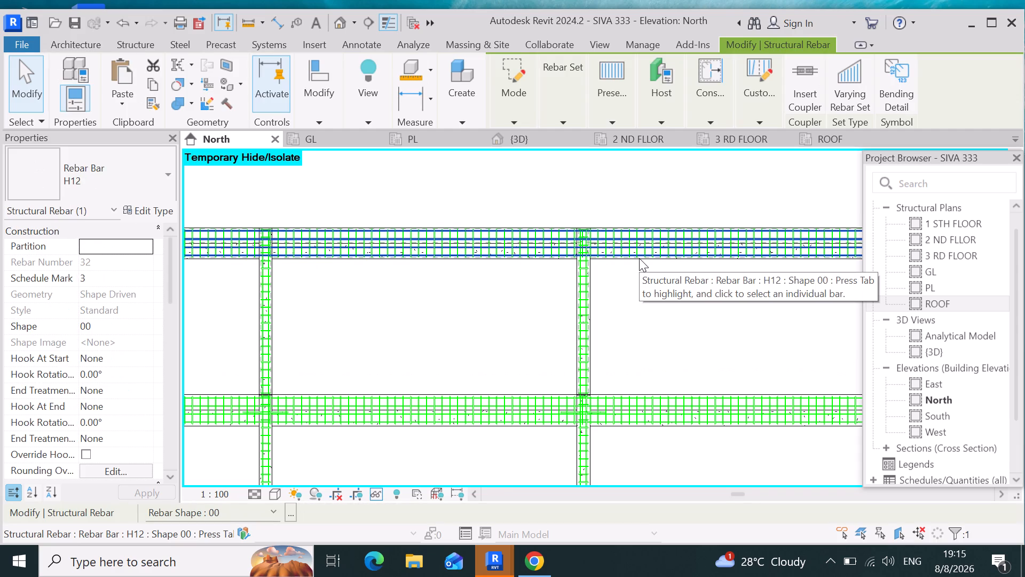
pyautogui.press('Delete')
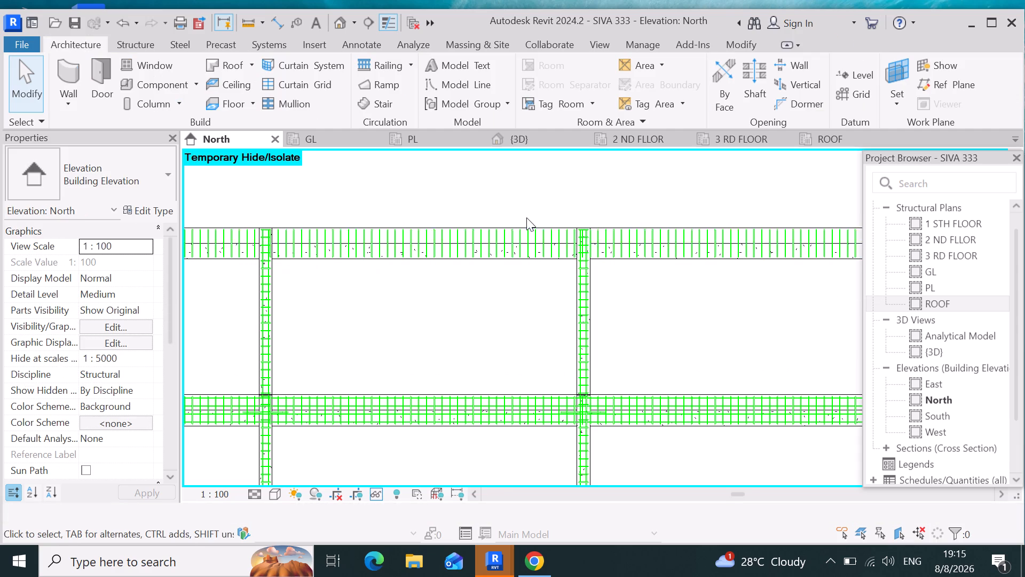
# Delete the 300 x 600 mm concrete beam and the Generic 300mm floor at the ROOF level.
pyautogui.scroll(5, 526, 217)
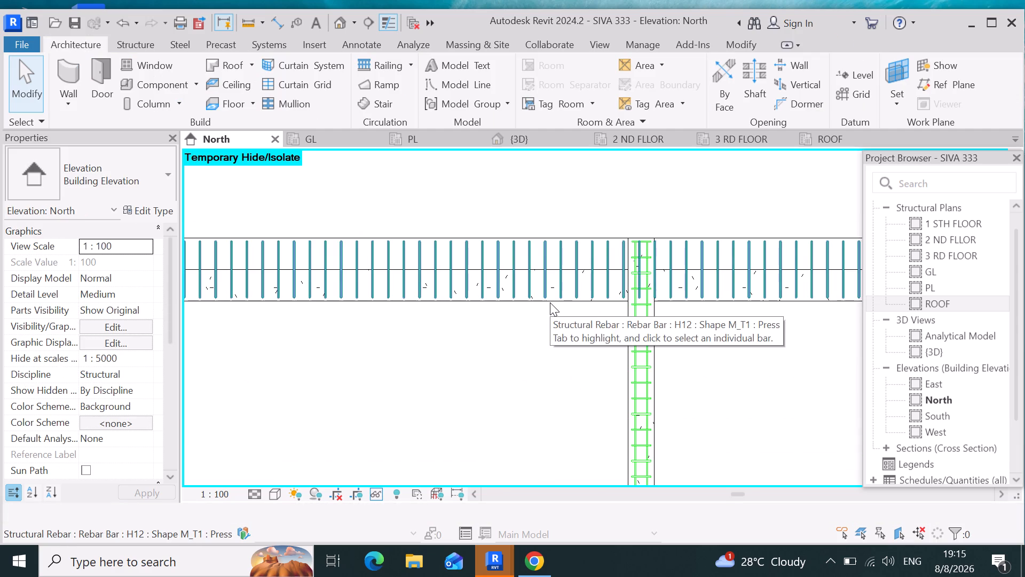
pyautogui.scroll(4, 549, 302)
pyautogui.click(548, 303)
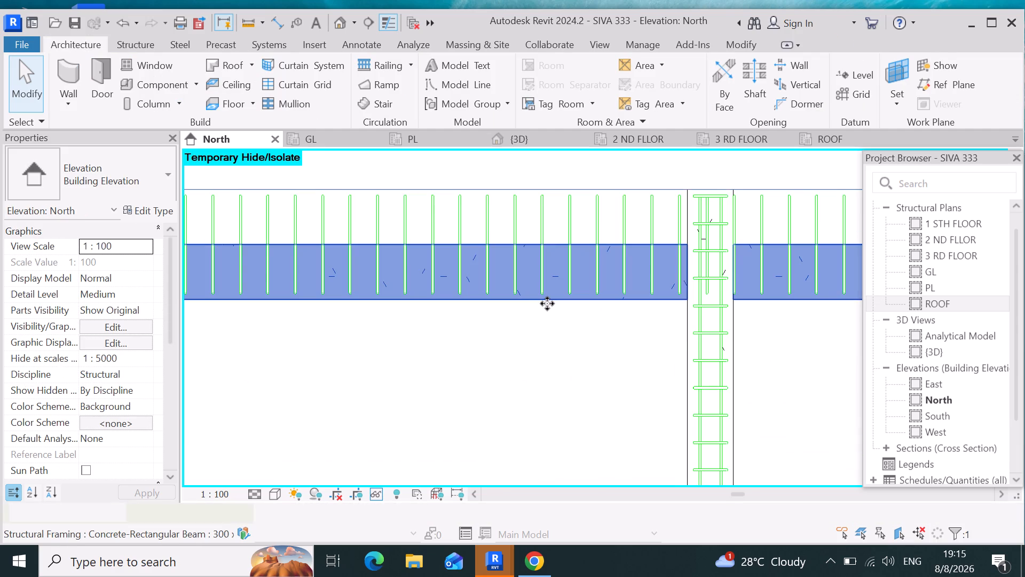
pyautogui.press('Delete')
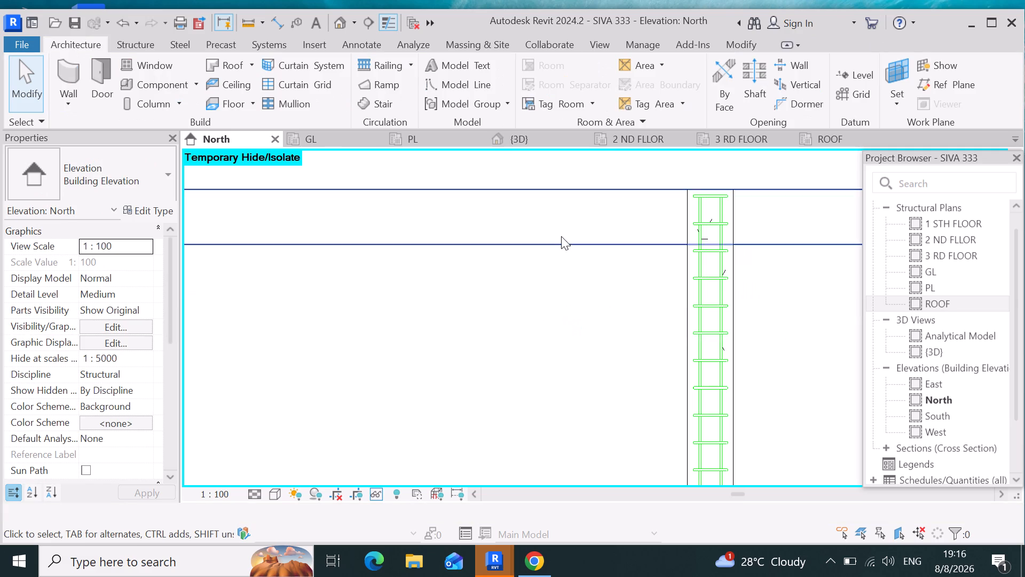
pyautogui.click(544, 239)
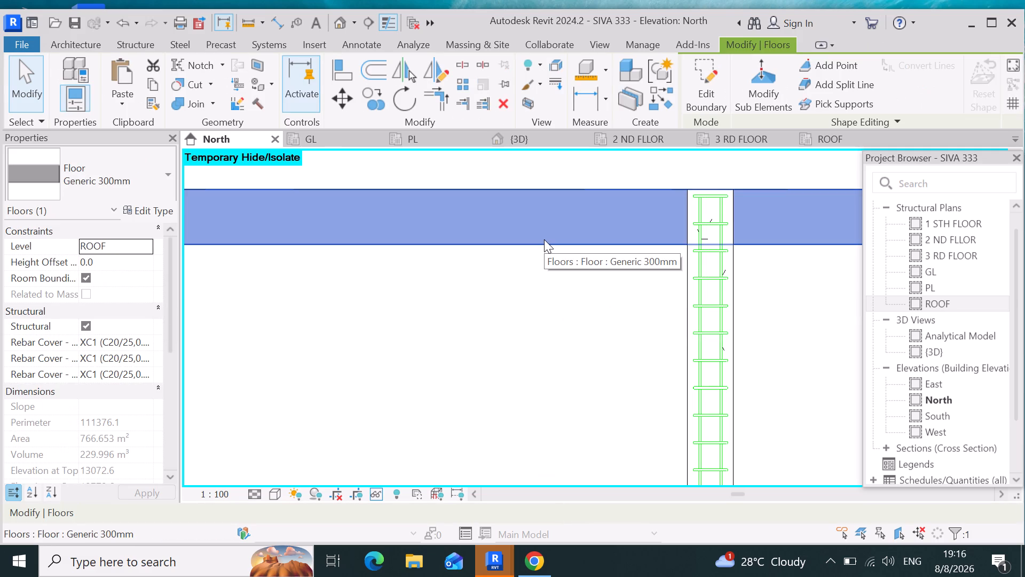
pyautogui.press('Delete')
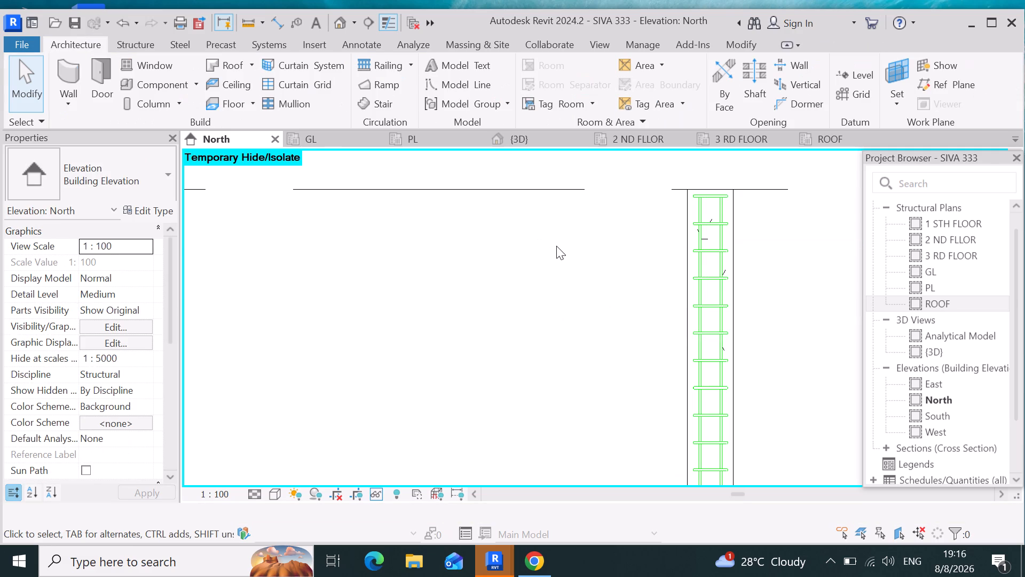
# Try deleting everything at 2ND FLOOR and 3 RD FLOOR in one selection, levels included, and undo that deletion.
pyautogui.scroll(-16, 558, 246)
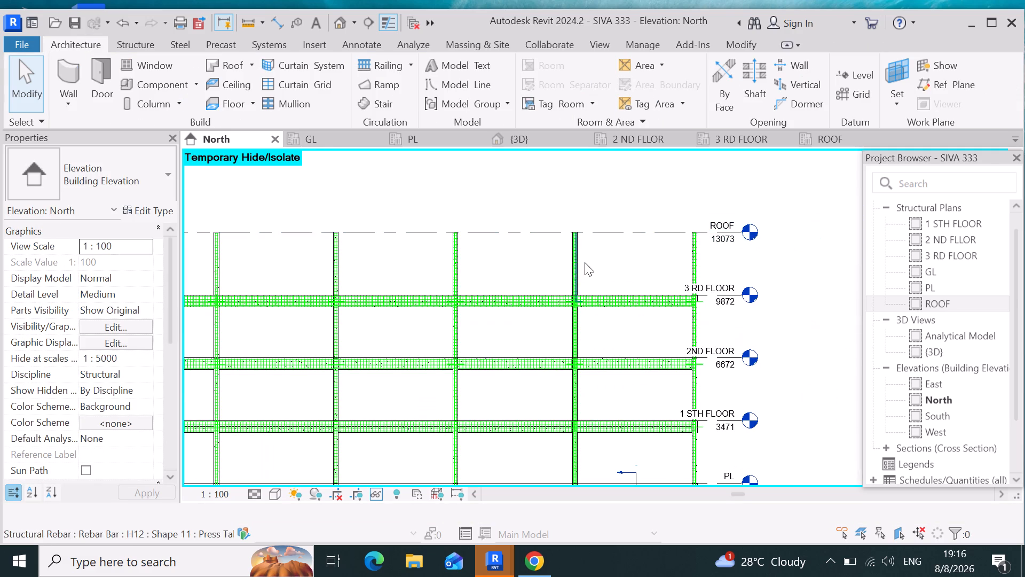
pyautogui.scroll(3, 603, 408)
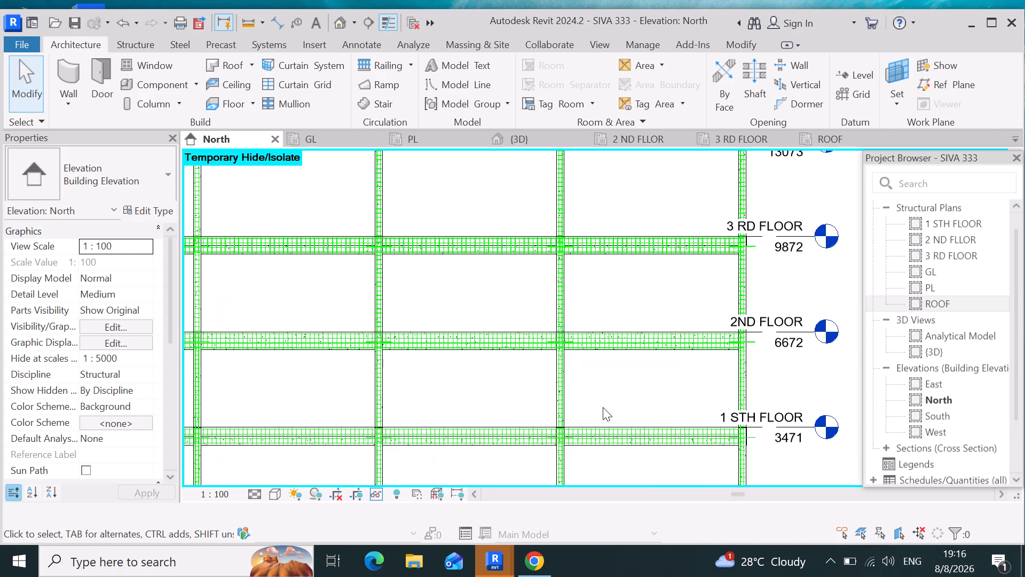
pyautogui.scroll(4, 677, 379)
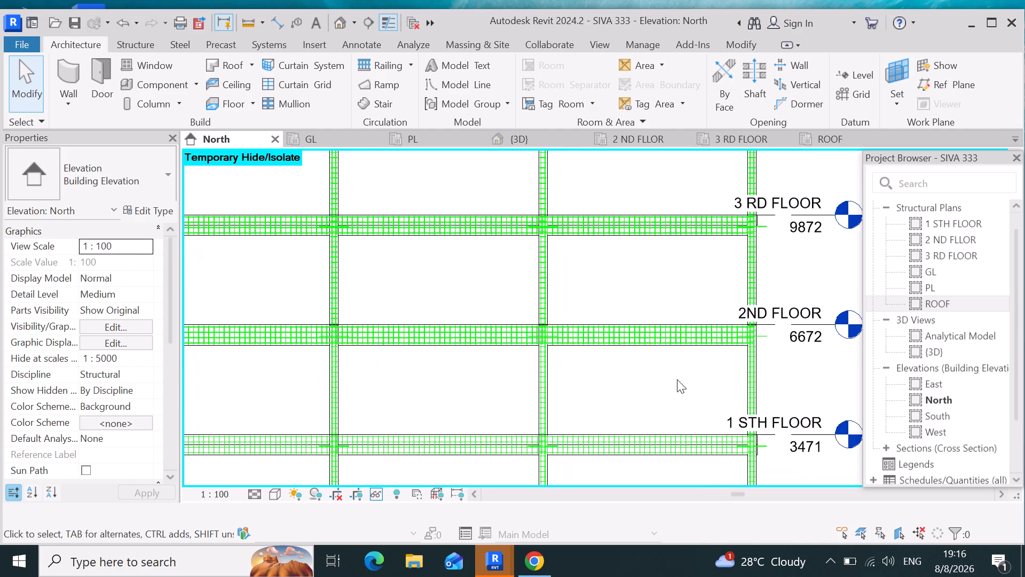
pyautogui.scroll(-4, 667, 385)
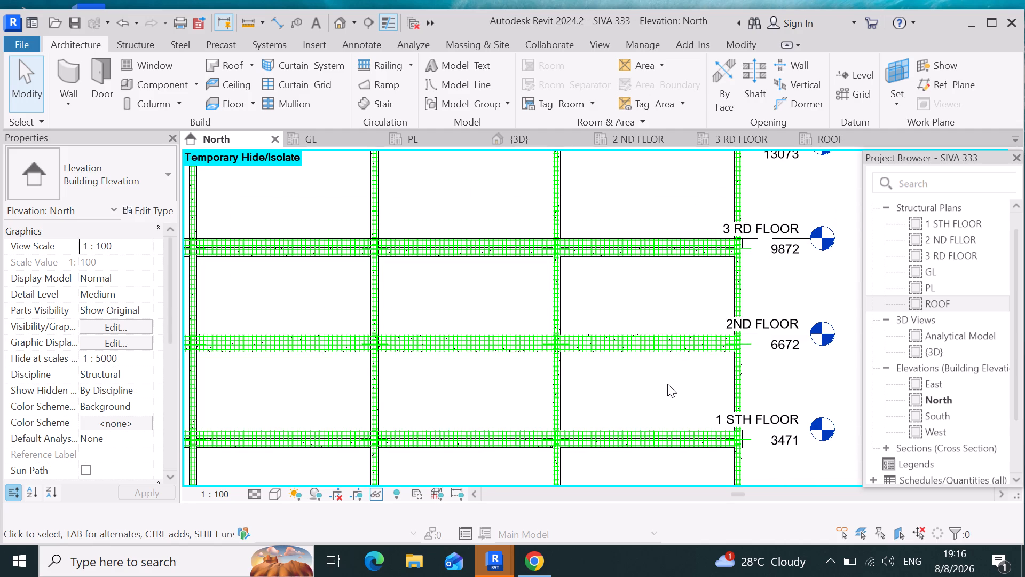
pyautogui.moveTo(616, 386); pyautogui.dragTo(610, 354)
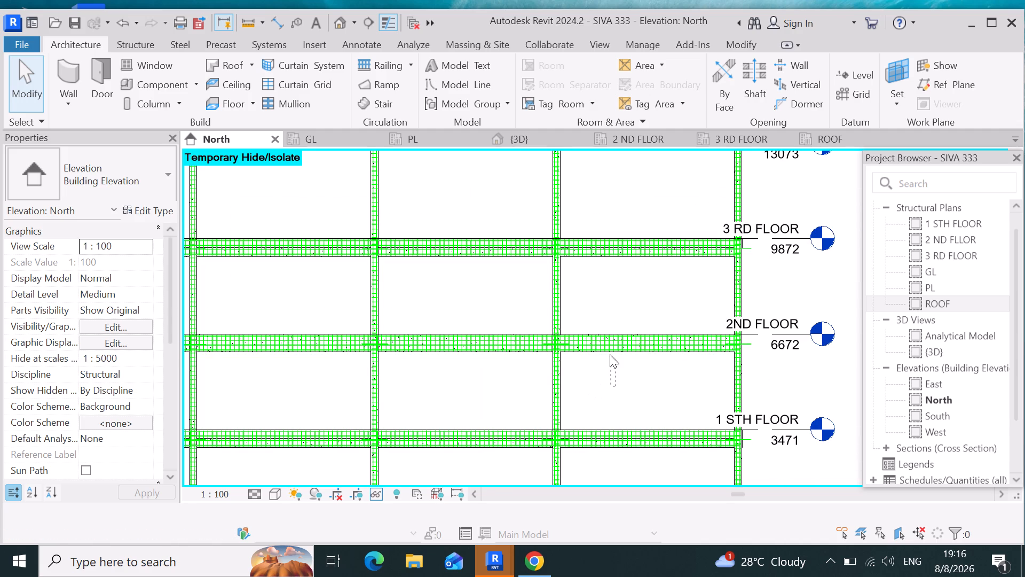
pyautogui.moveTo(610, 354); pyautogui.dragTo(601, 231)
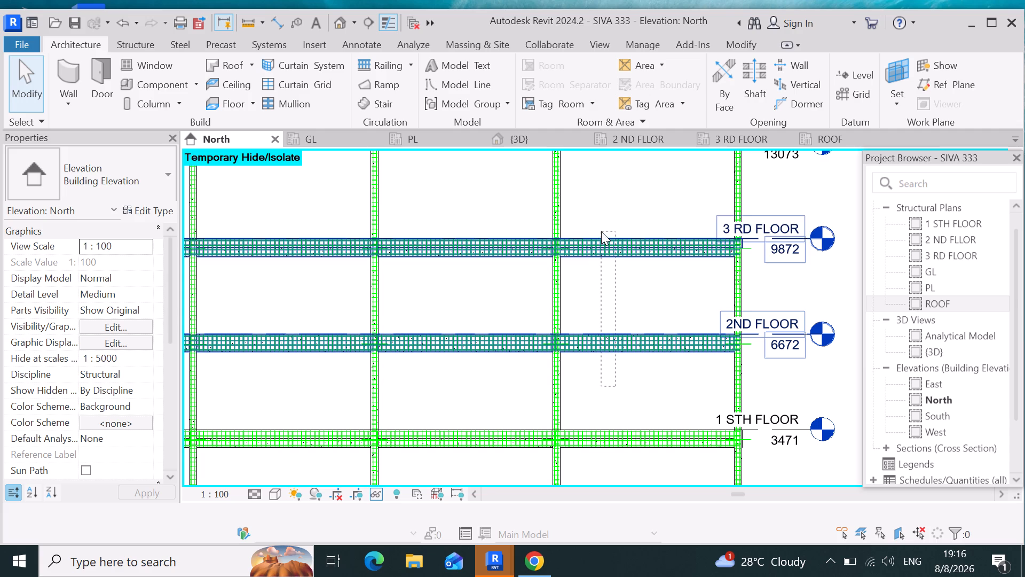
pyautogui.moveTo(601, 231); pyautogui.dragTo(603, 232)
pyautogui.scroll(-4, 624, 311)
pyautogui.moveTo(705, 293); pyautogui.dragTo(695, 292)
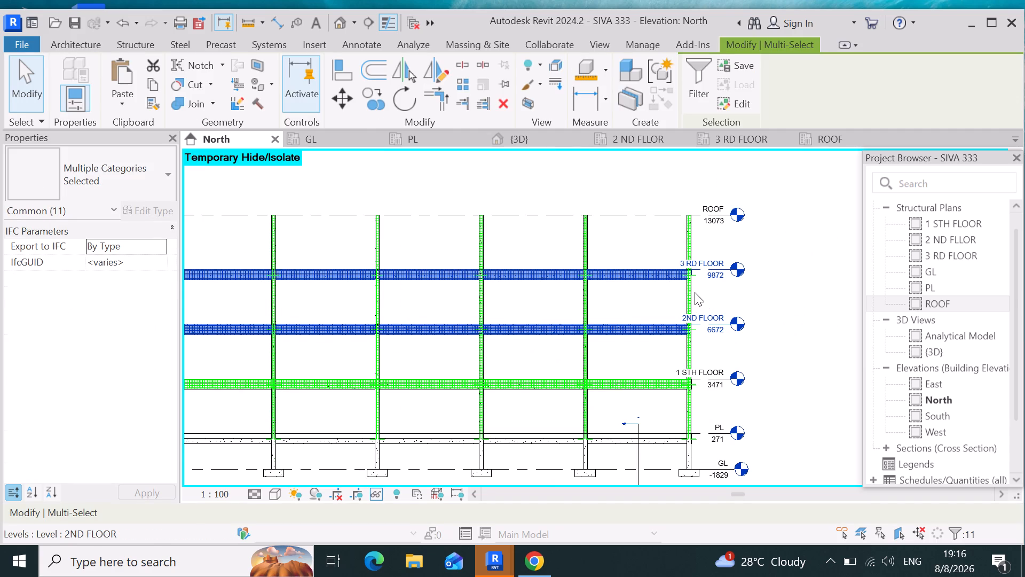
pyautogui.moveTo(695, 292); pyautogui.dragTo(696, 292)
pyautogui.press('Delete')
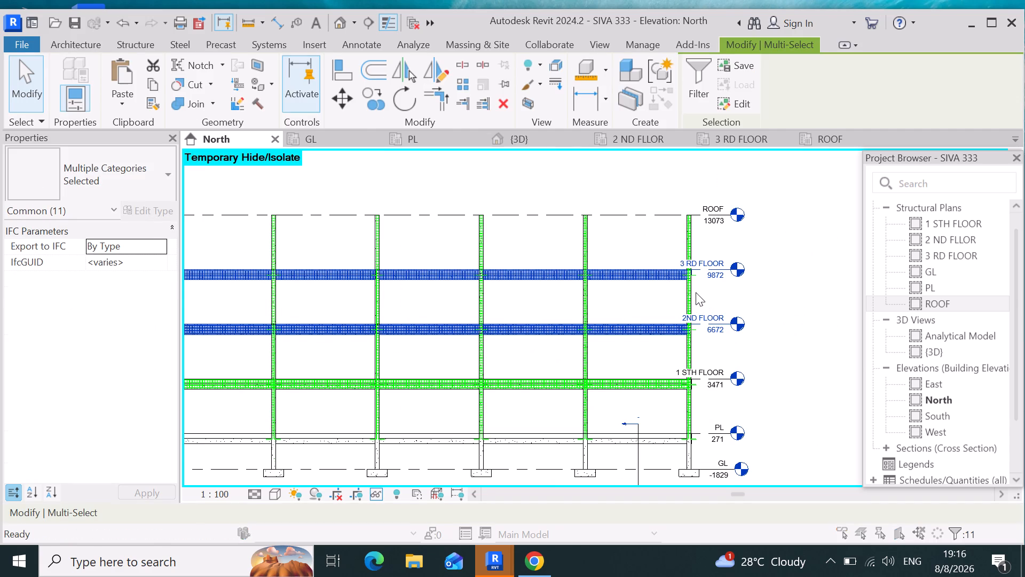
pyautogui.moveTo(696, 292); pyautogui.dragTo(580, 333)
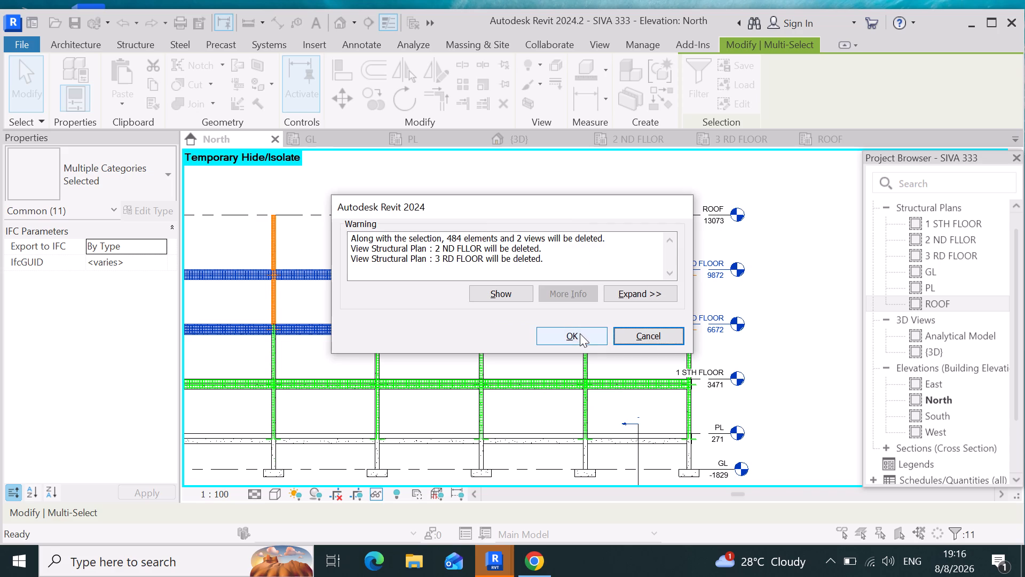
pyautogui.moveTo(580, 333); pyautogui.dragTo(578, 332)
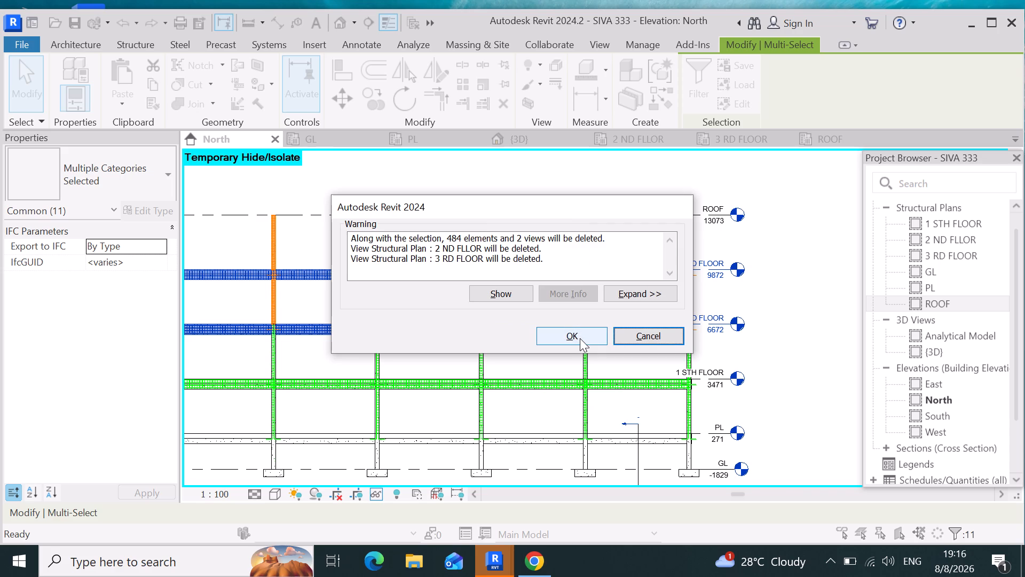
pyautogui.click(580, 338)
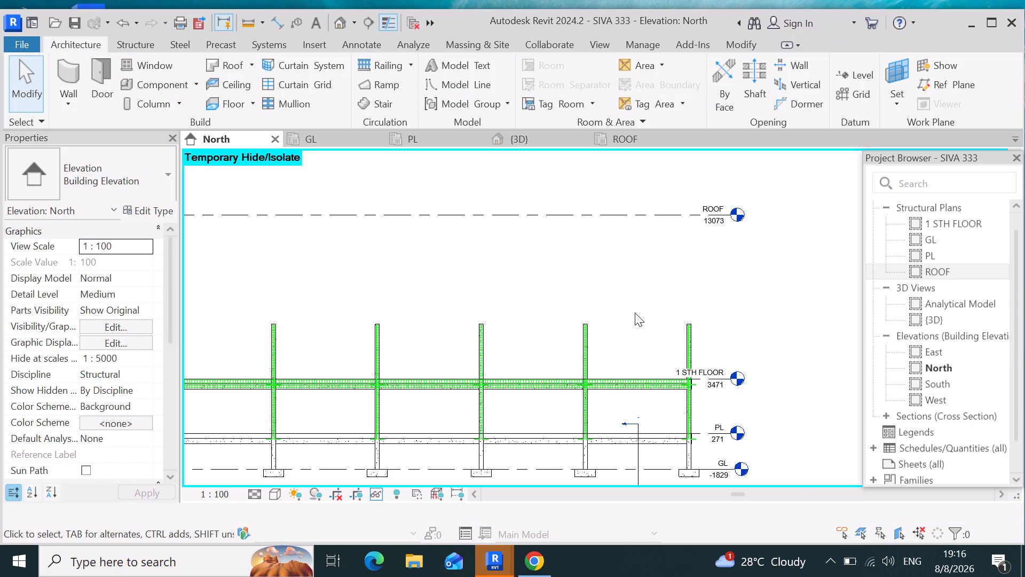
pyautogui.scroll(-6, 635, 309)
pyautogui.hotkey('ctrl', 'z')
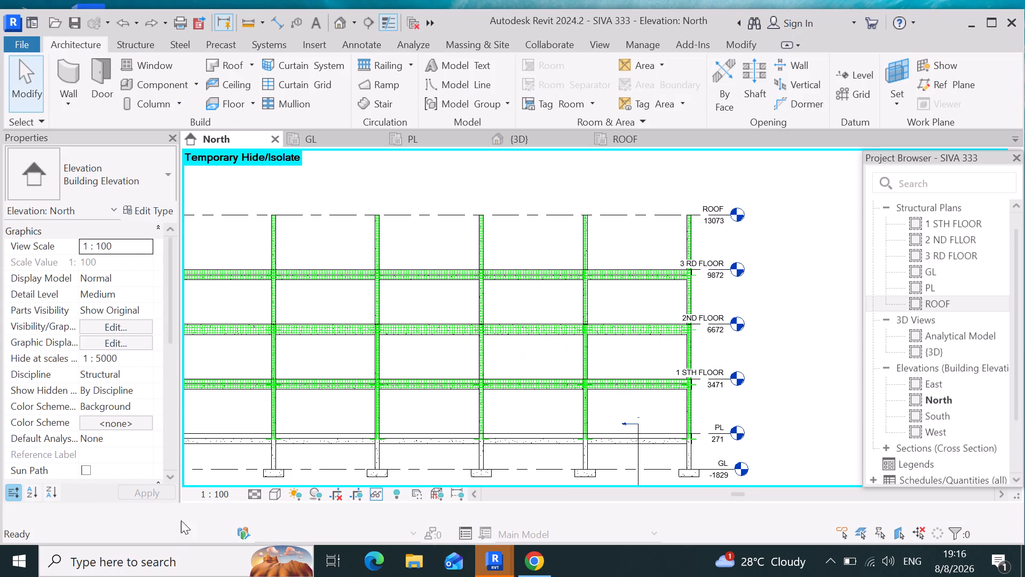
# Delete the concrete rectangular beam at 3 RD FLOOR in the North elevation.
pyautogui.scroll(10, 422, 297)
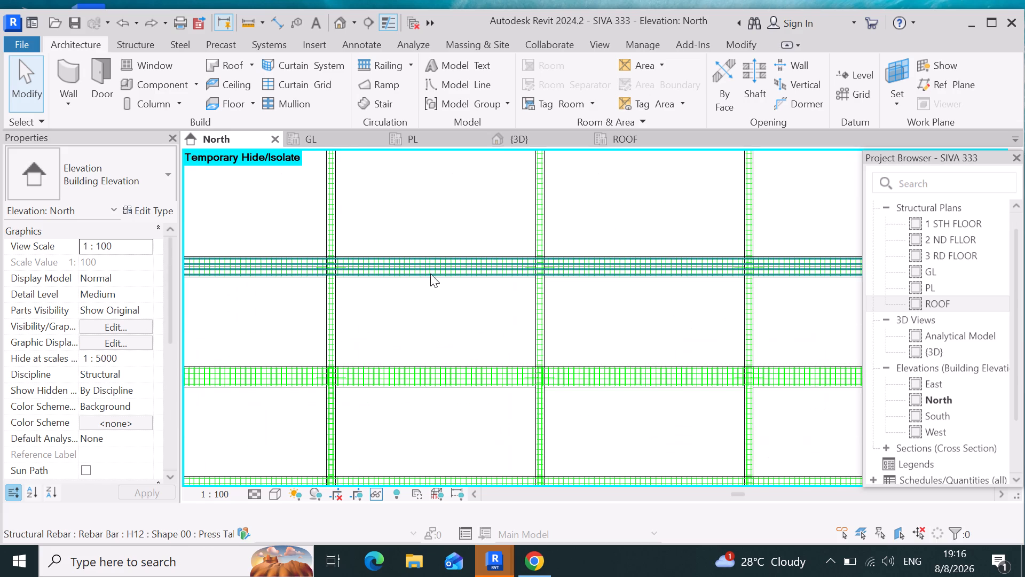
pyautogui.scroll(4, 439, 326)
pyautogui.click(496, 218)
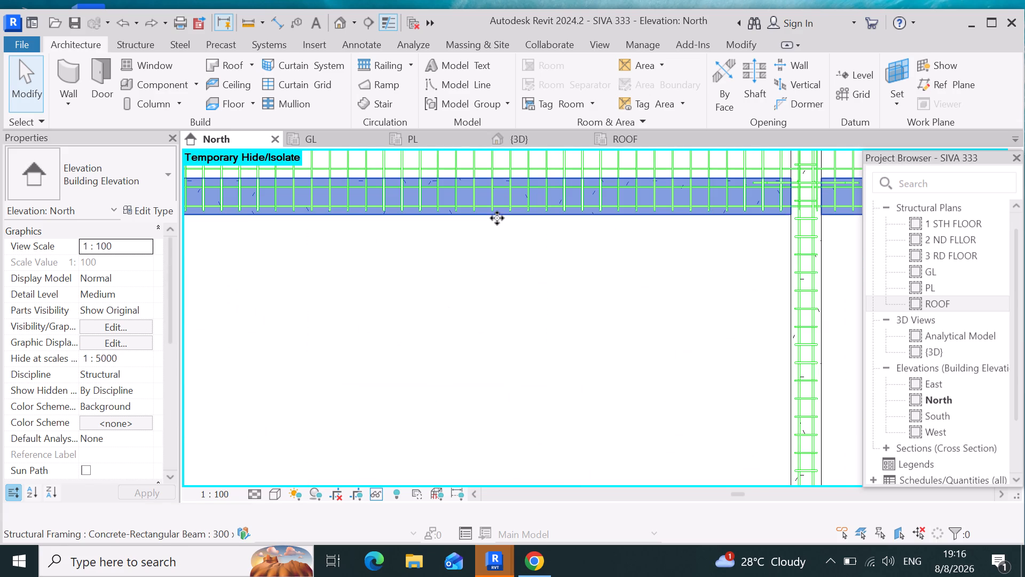
pyautogui.press('Delete')
pyautogui.scroll(1, 642, 357)
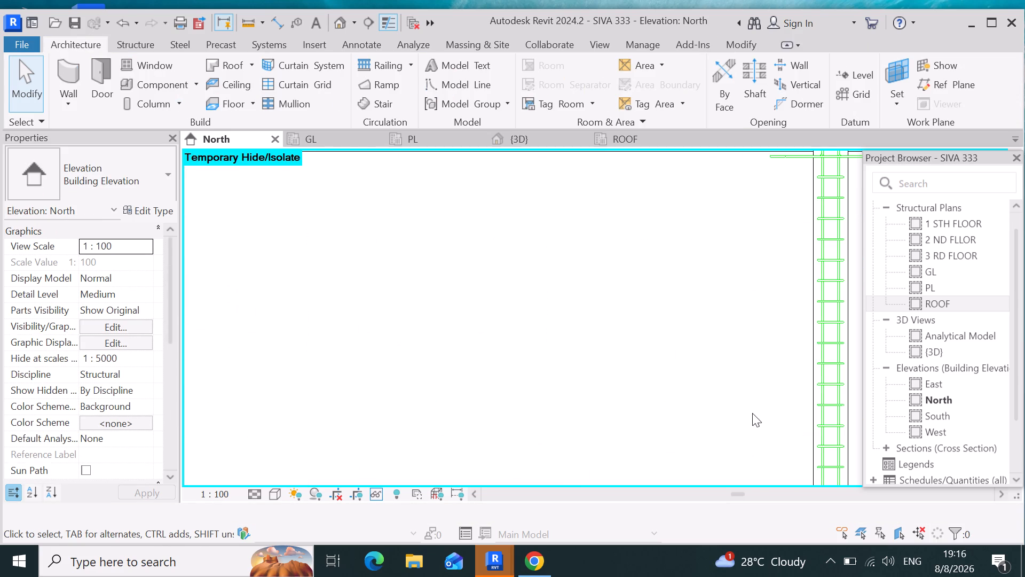
pyautogui.scroll(-11, 642, 374)
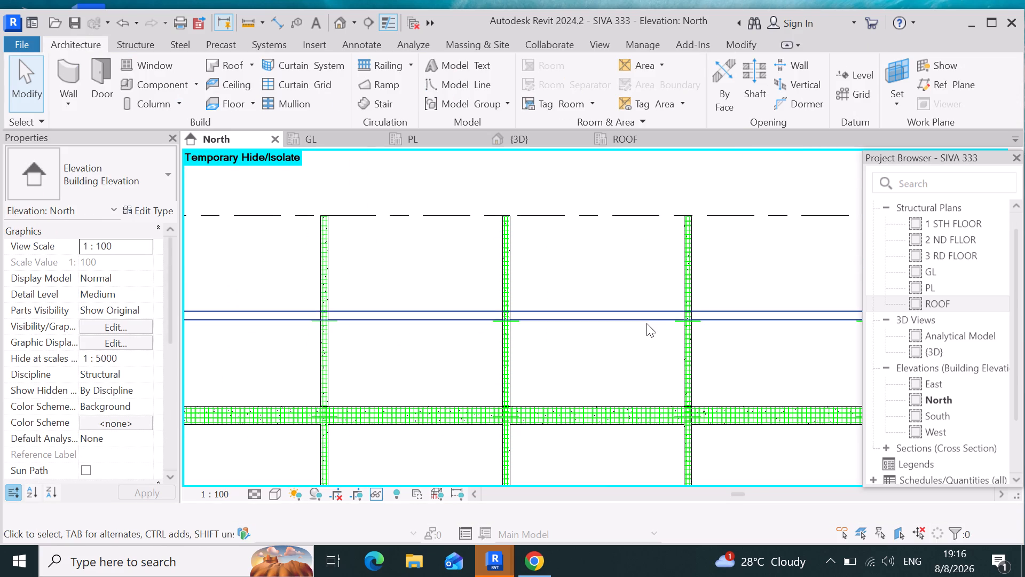
# Delete the remaining floor slab at 3 RD FLOOR in the North elevation.
pyautogui.click(646, 322)
pyautogui.press('Delete')
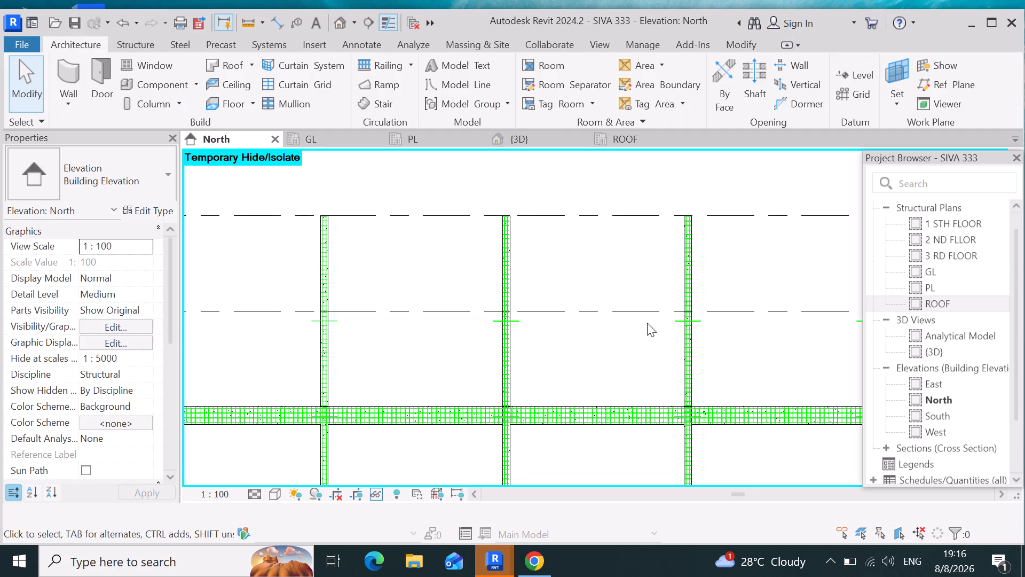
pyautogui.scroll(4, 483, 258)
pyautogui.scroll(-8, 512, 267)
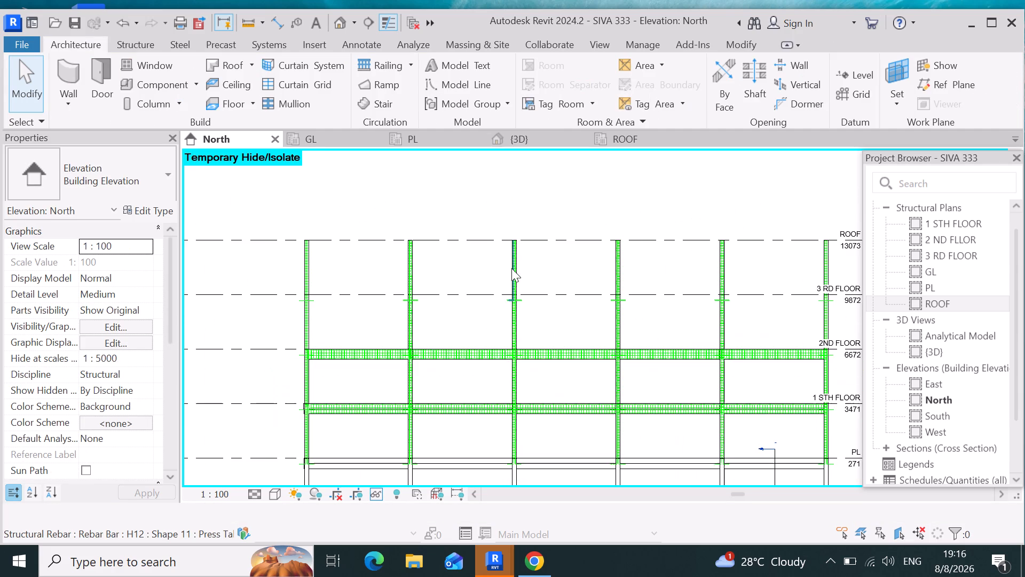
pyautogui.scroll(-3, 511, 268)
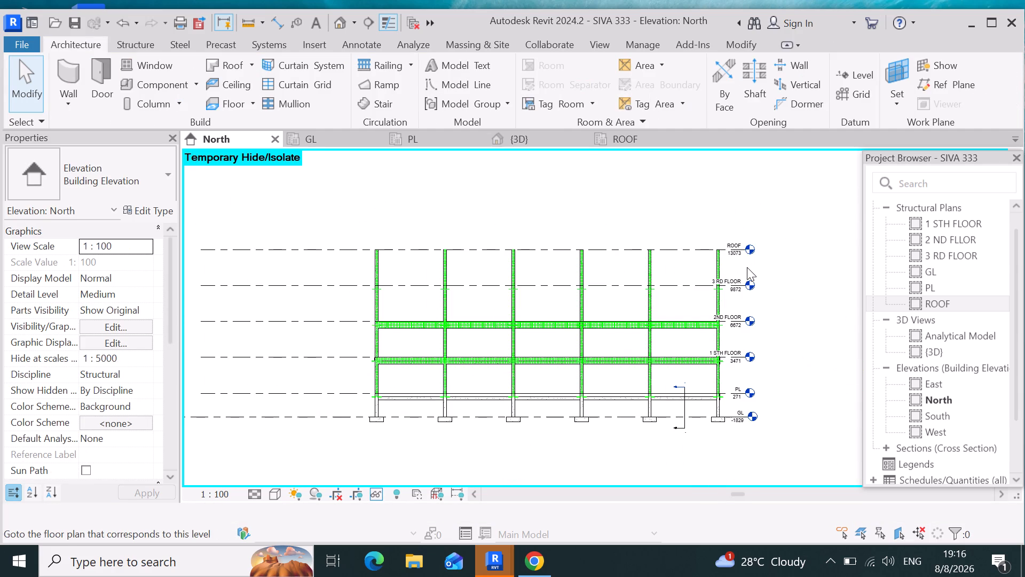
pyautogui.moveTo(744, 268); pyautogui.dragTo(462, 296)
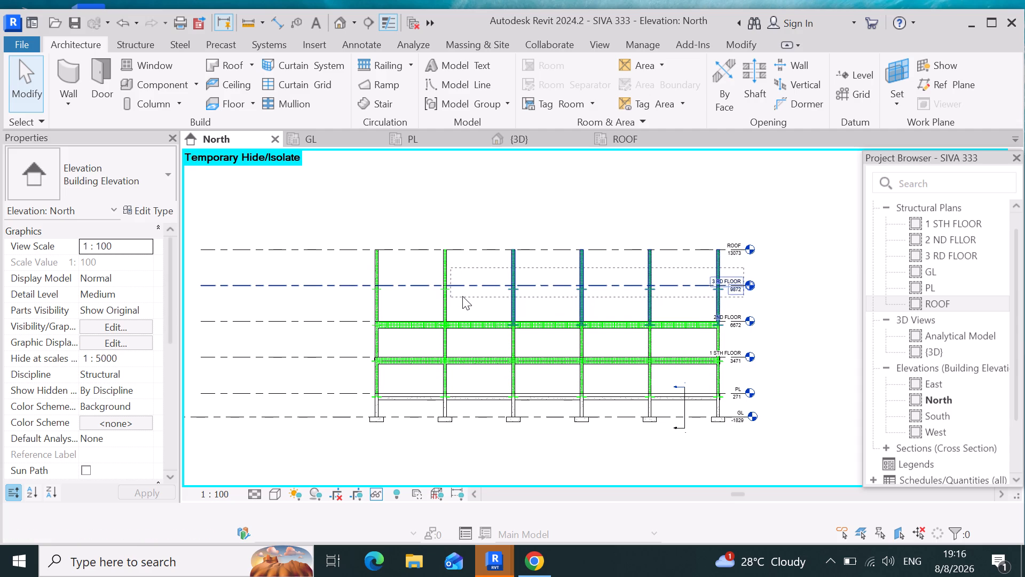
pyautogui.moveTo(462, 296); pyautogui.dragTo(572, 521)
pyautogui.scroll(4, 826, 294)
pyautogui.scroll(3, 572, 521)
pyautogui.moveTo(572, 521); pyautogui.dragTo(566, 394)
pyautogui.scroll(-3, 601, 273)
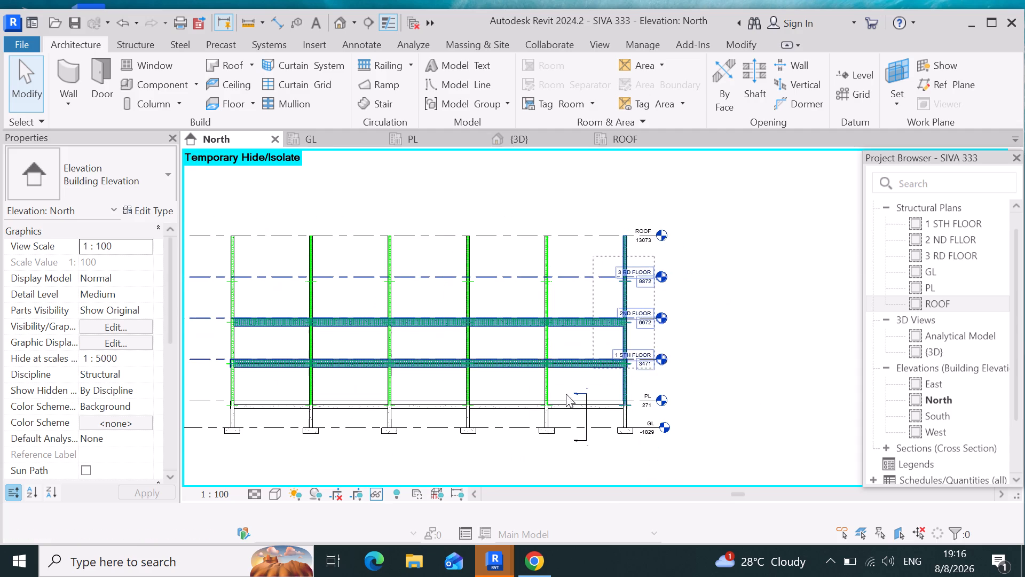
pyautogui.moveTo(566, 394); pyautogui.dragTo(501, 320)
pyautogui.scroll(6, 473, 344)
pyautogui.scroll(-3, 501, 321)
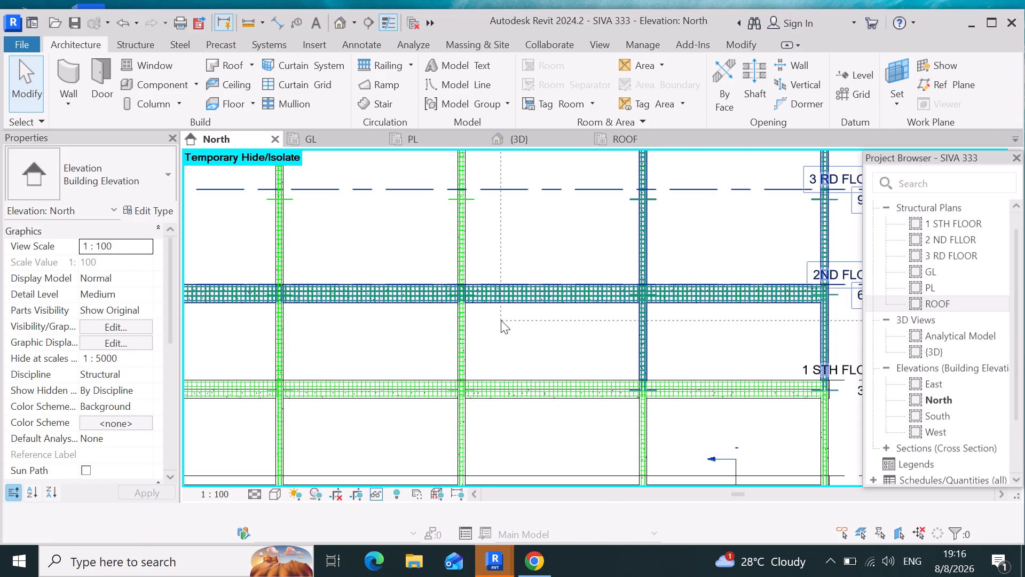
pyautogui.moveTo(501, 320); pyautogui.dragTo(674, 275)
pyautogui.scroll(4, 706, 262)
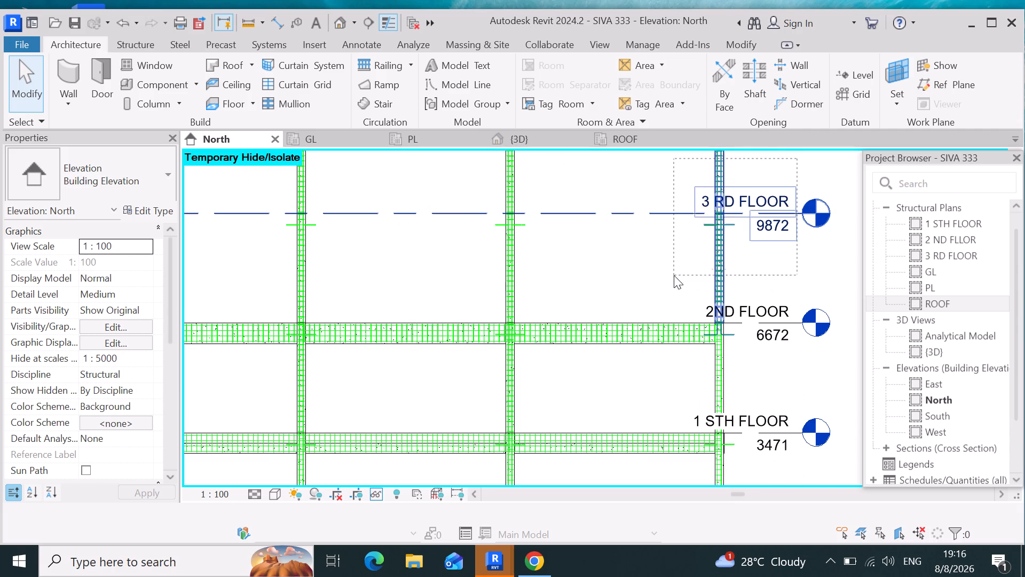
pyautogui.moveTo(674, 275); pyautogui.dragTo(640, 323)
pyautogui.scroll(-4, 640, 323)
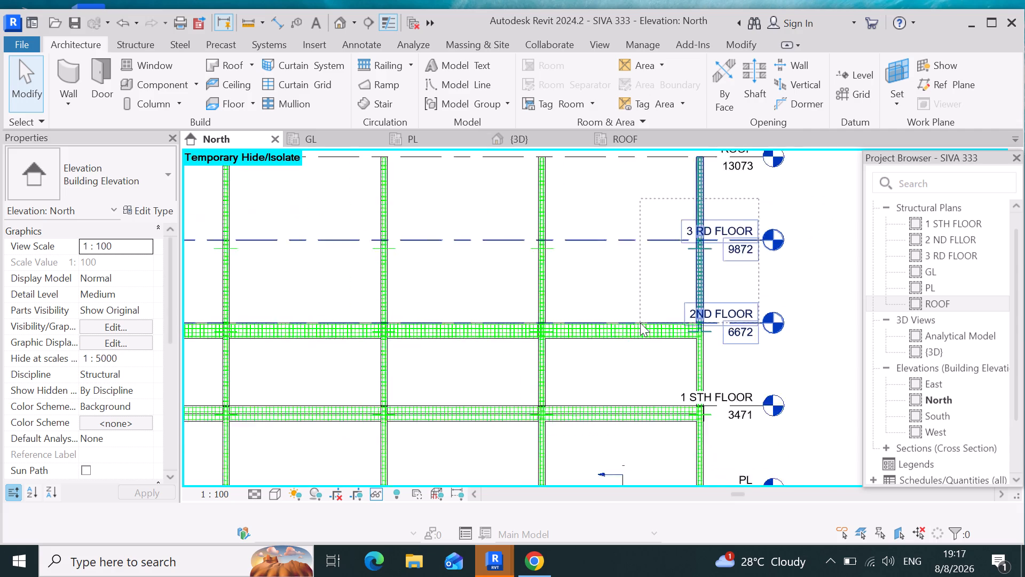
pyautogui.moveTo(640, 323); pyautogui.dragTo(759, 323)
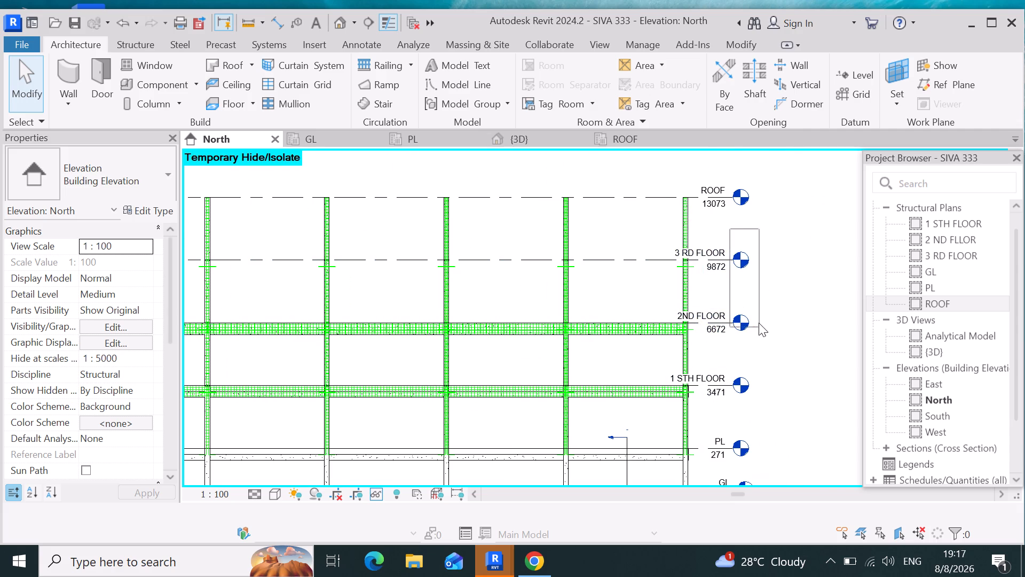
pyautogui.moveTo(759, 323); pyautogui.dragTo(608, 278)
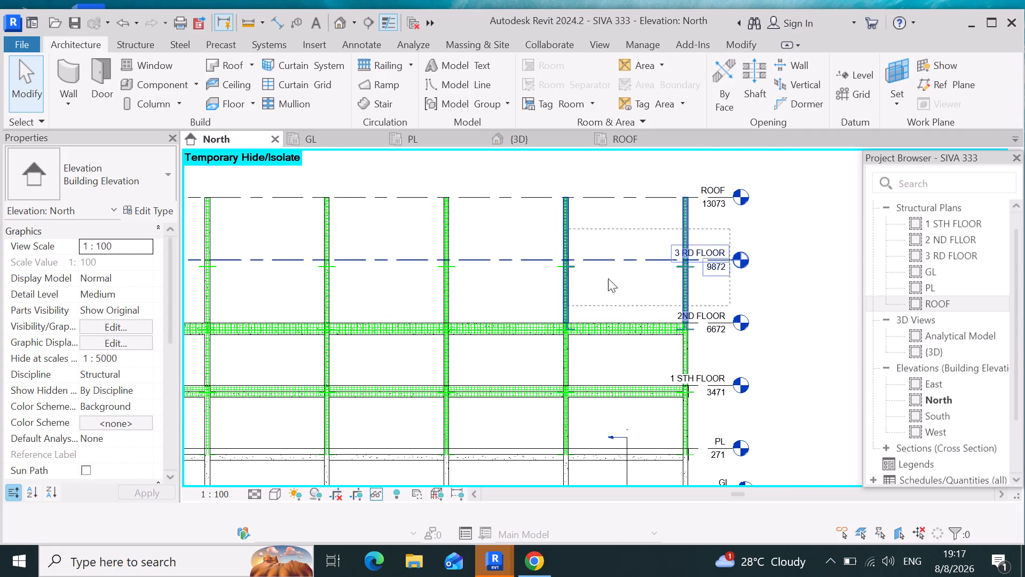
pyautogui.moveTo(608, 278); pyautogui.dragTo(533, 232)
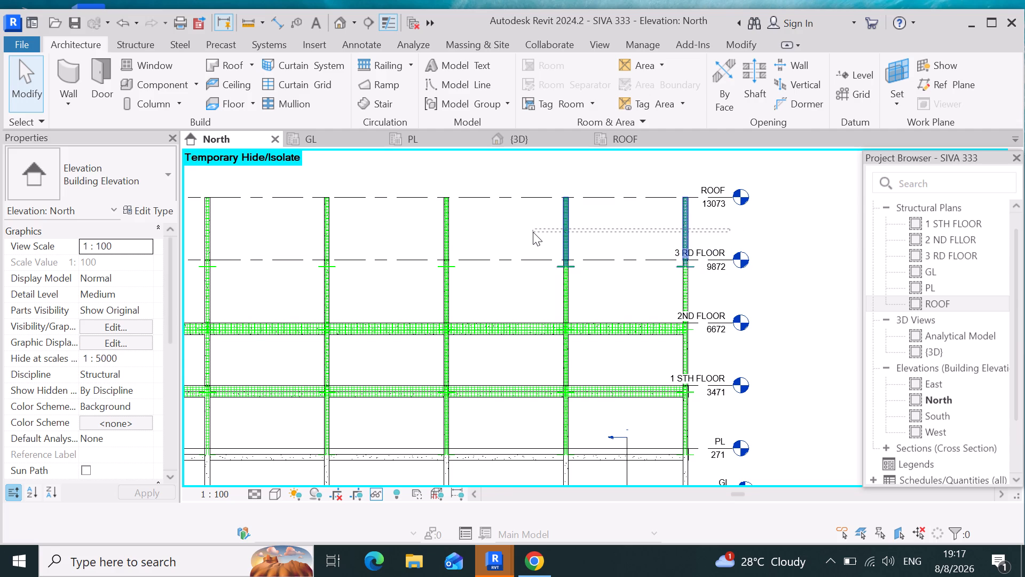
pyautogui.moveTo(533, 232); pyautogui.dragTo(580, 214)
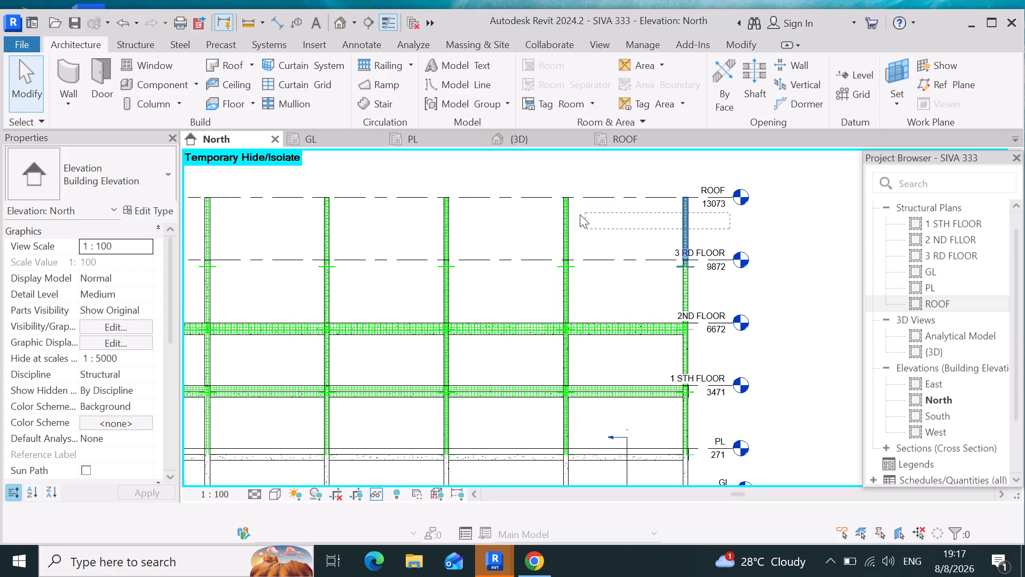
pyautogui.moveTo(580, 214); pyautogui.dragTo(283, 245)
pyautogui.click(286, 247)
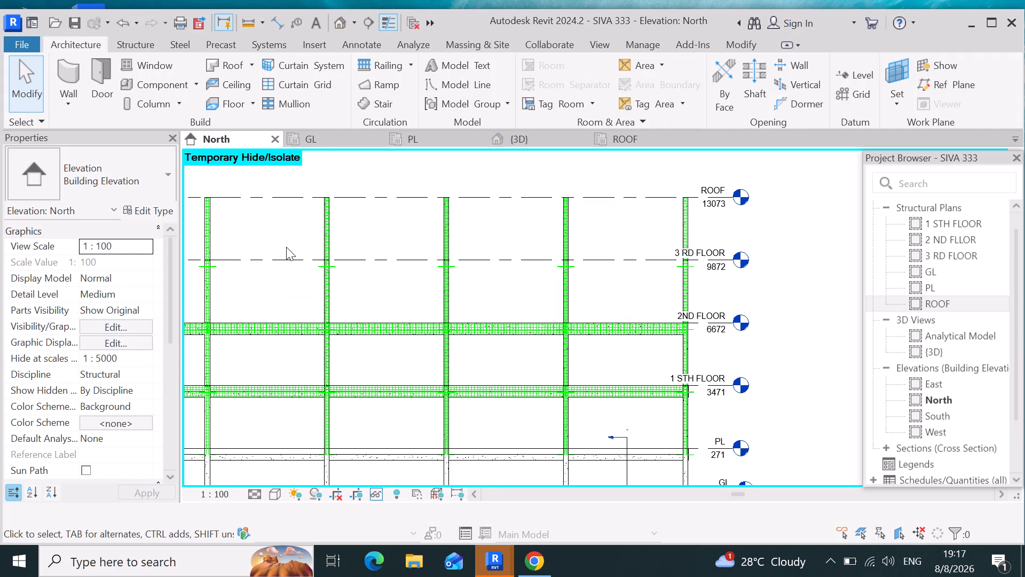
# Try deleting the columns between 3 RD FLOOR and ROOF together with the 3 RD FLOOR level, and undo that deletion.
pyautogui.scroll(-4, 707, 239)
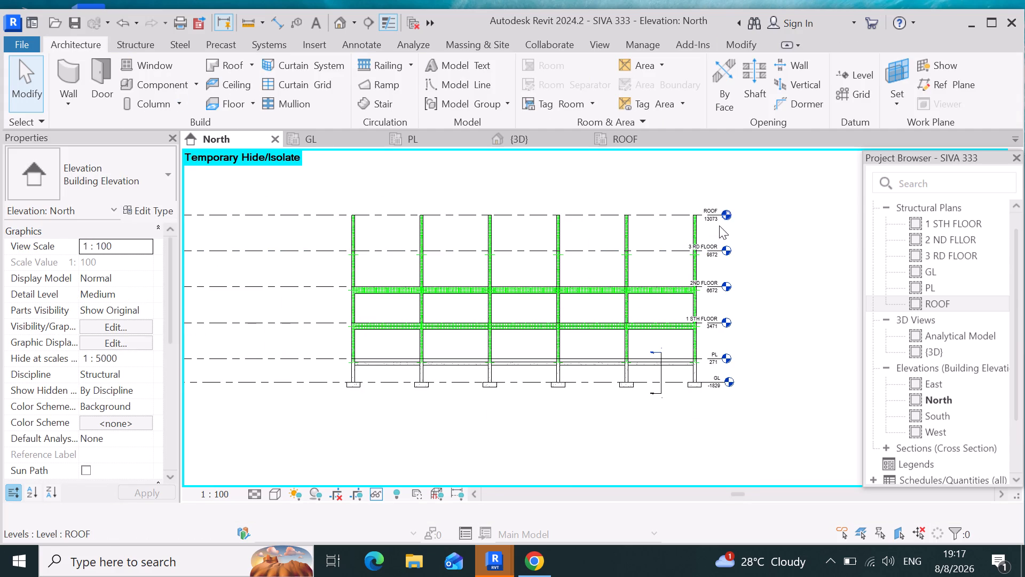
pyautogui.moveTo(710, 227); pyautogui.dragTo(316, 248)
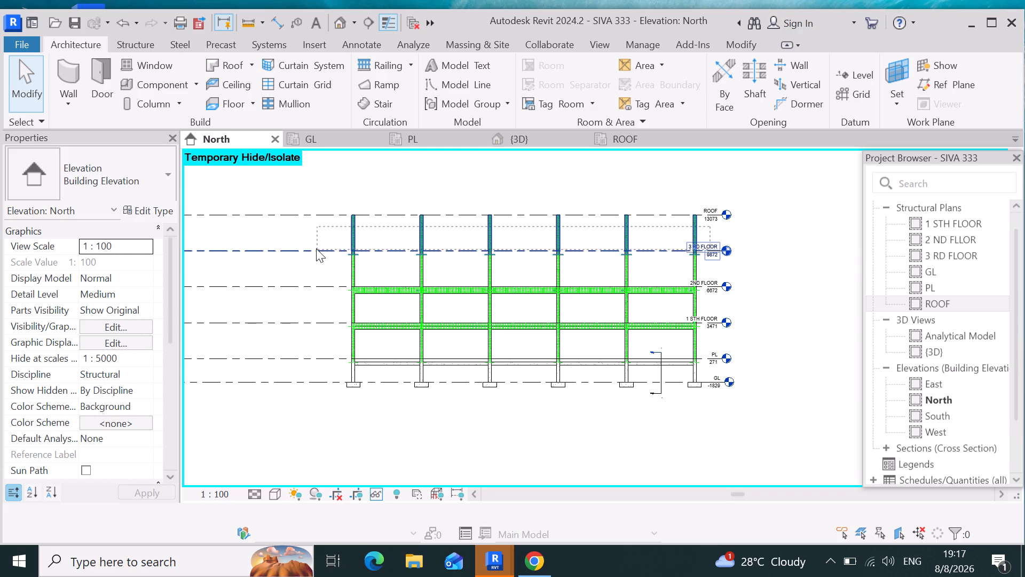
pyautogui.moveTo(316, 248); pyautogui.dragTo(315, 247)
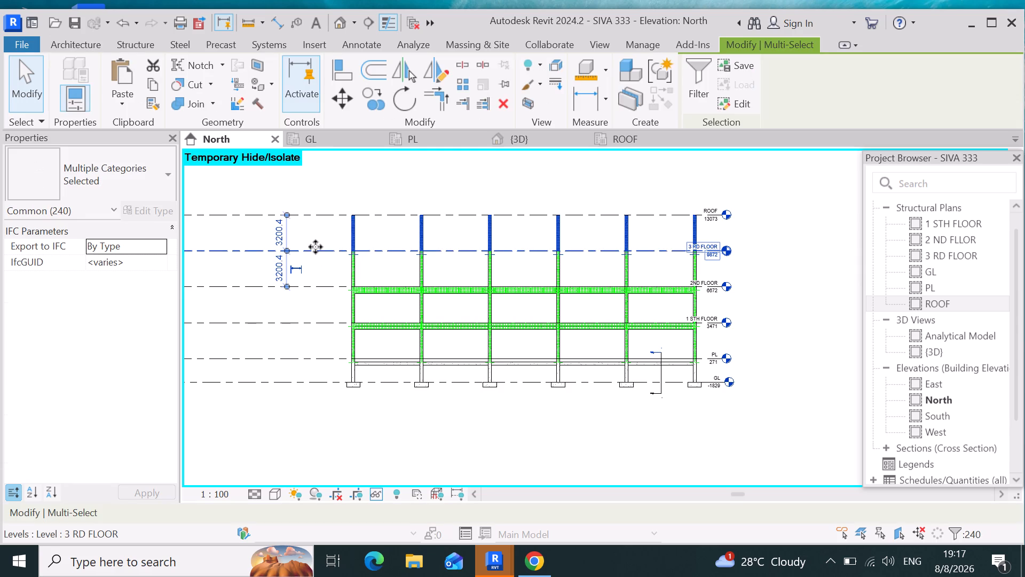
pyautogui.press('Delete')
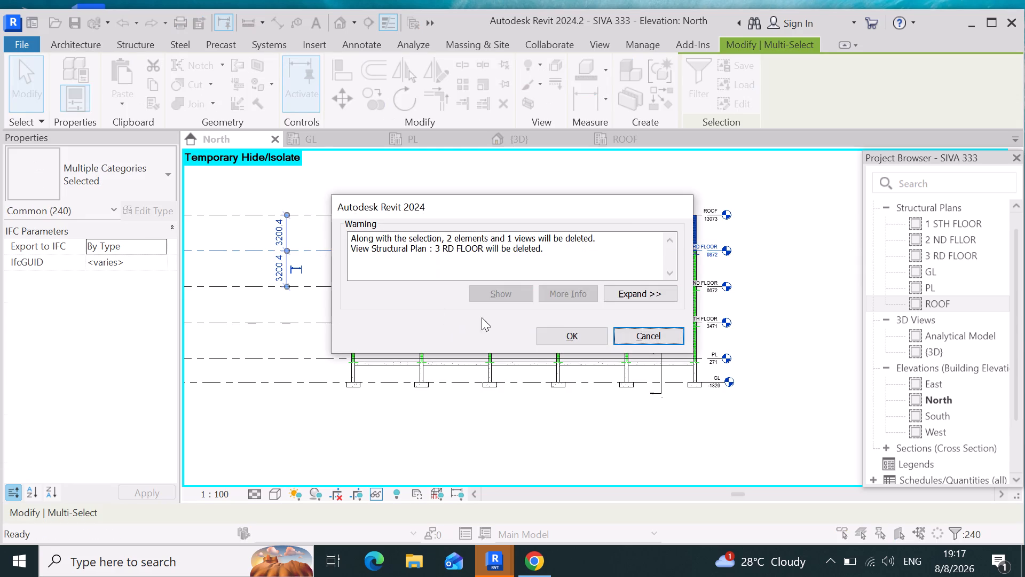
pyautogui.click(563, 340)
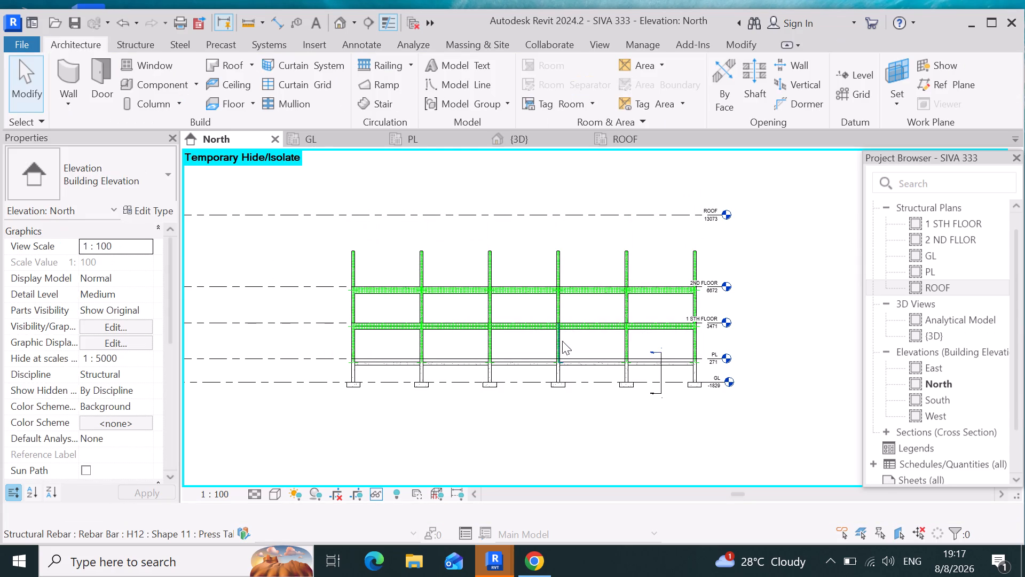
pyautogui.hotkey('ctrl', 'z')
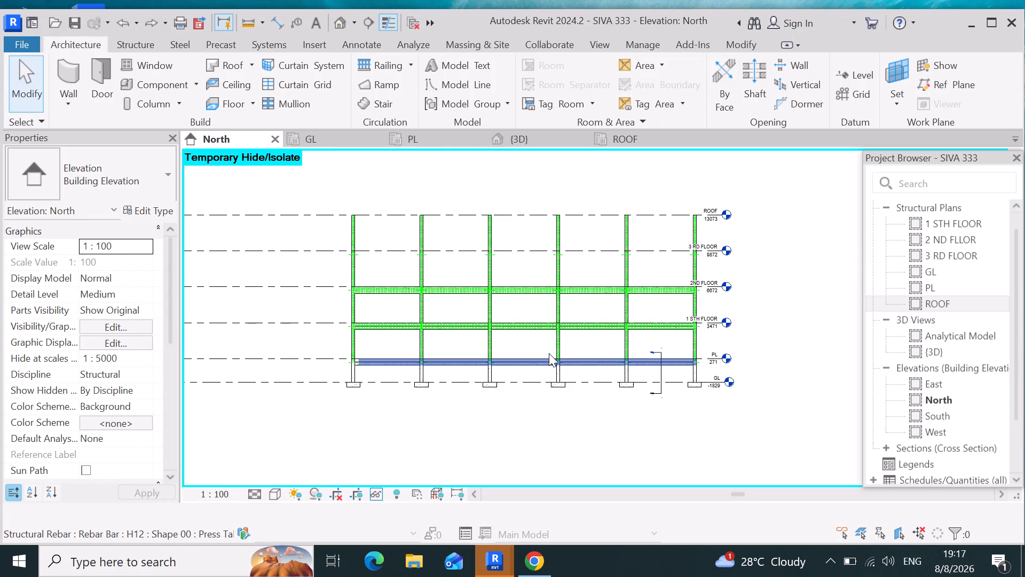
# Delete all the columns and their rebar between 3 RD FLOOR and ROOF in the North elevation, leaving the levels out of the selection.
pyautogui.scroll(4, 425, 229)
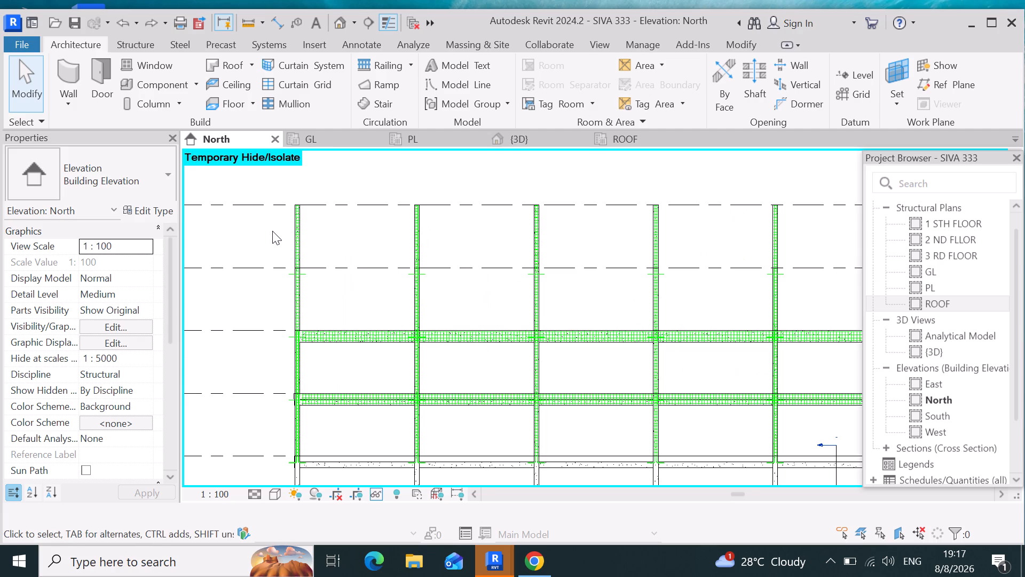
pyautogui.moveTo(281, 231); pyautogui.dragTo(193, 257)
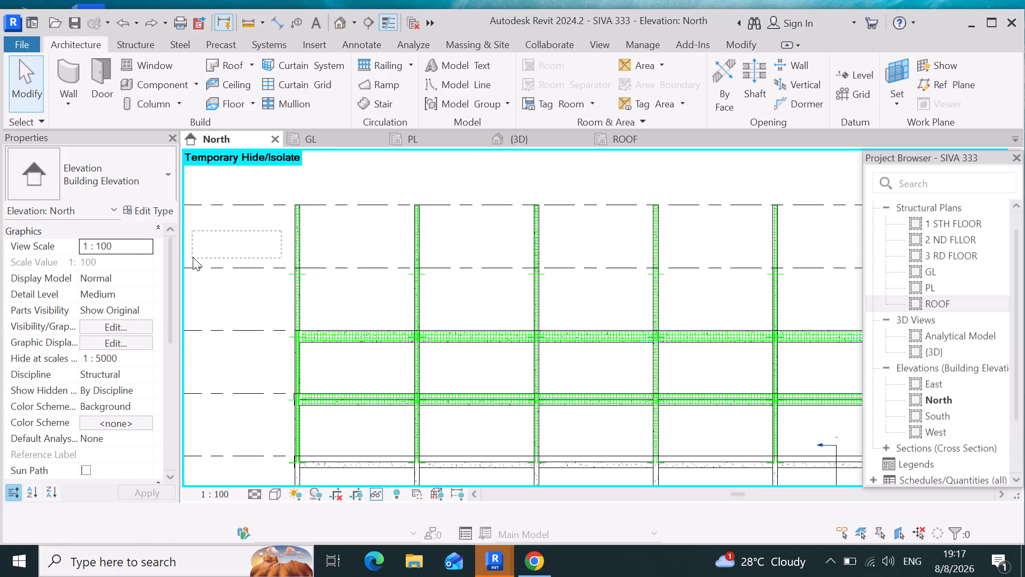
pyautogui.moveTo(193, 257); pyautogui.dragTo(226, 242)
pyautogui.moveTo(222, 247); pyautogui.dragTo(413, 223)
pyautogui.scroll(-4, 309, 241)
pyautogui.scroll(3, 655, 244)
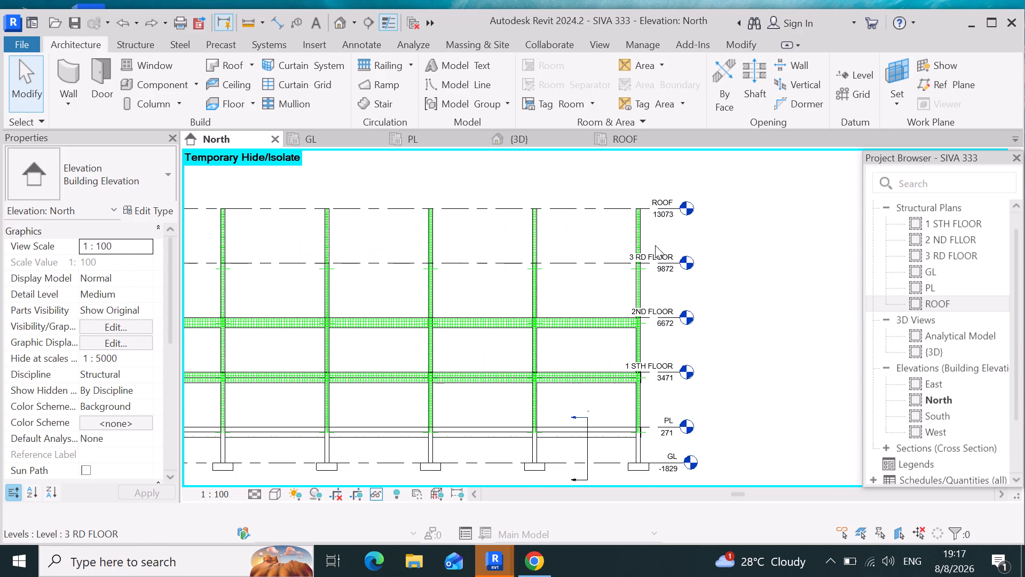
pyautogui.moveTo(667, 228); pyautogui.dragTo(502, 243)
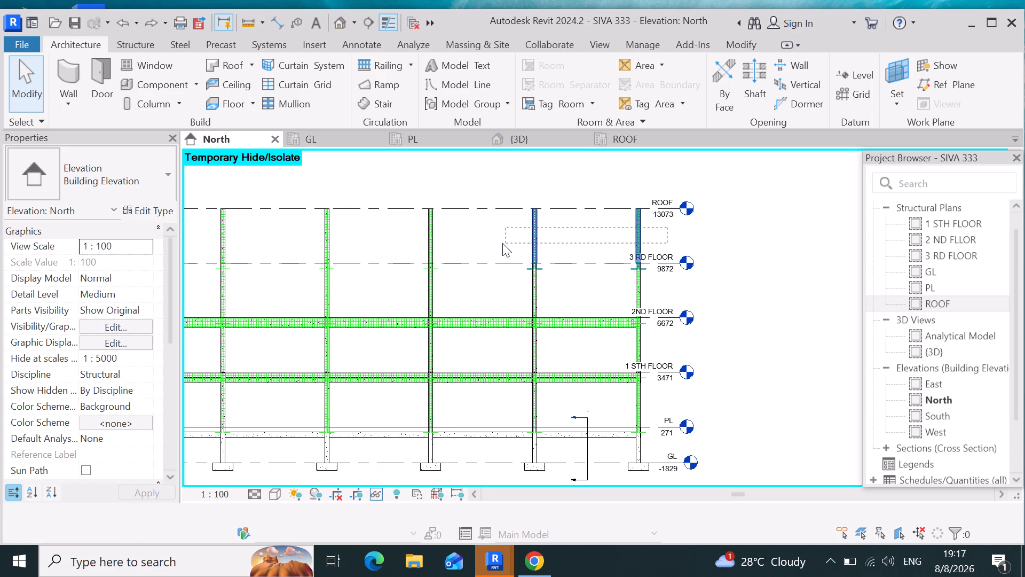
pyautogui.moveTo(502, 243); pyautogui.dragTo(501, 244)
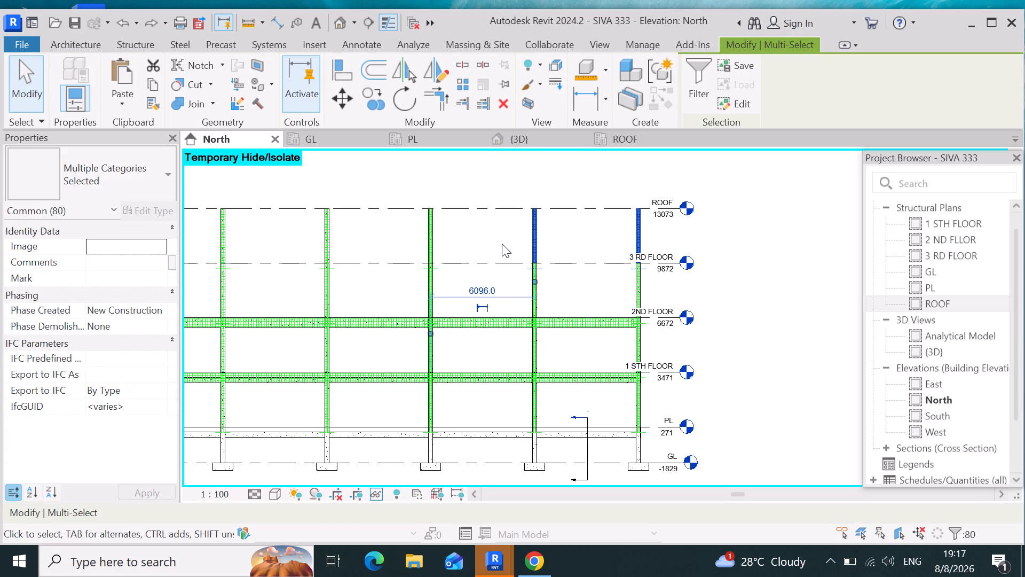
pyautogui.press('Delete')
pyautogui.scroll(-5, 640, 251)
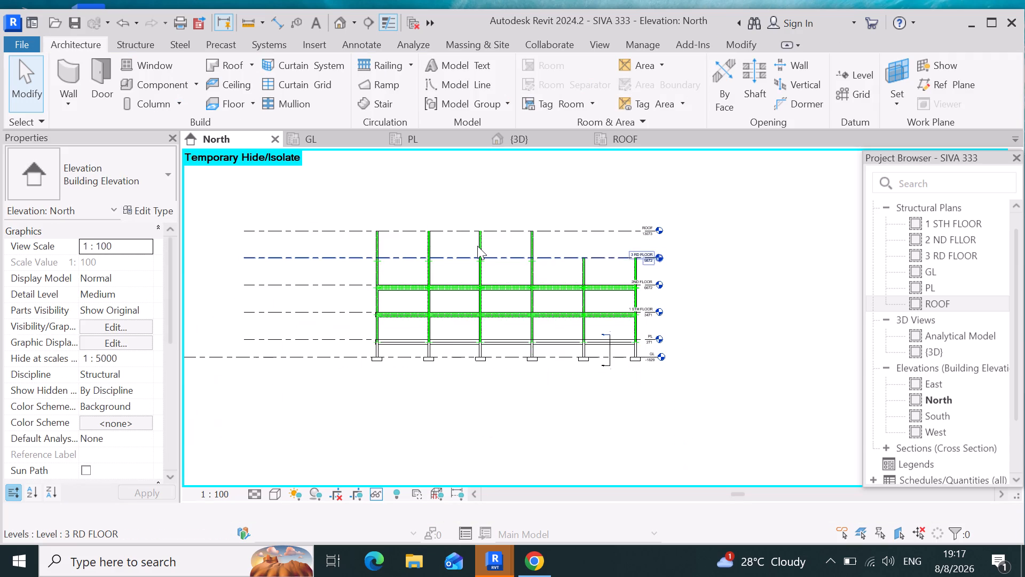
pyautogui.scroll(4, 477, 246)
pyautogui.moveTo(687, 241); pyautogui.dragTo(478, 241)
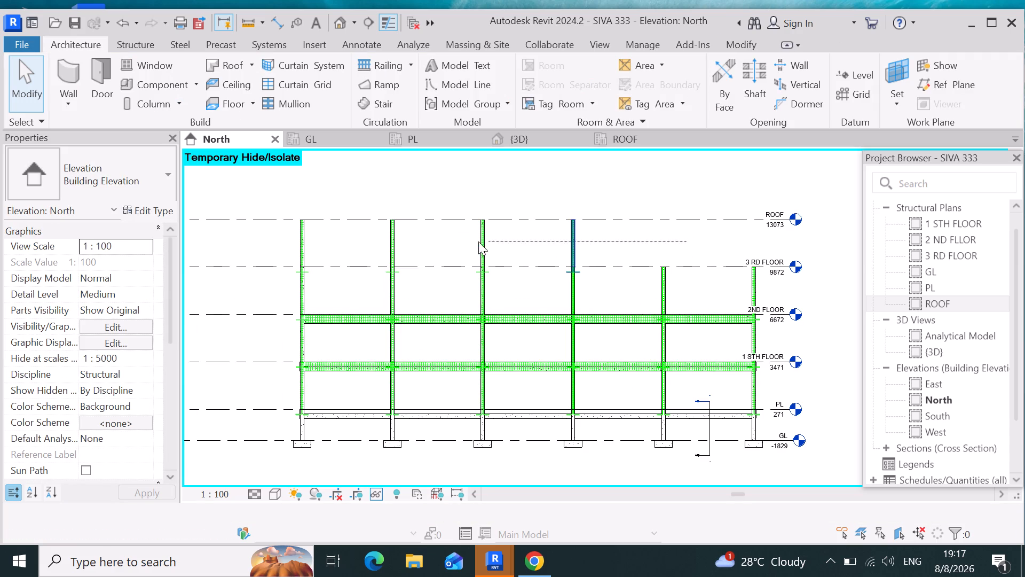
pyautogui.moveTo(478, 241); pyautogui.dragTo(280, 236)
pyautogui.press('Delete')
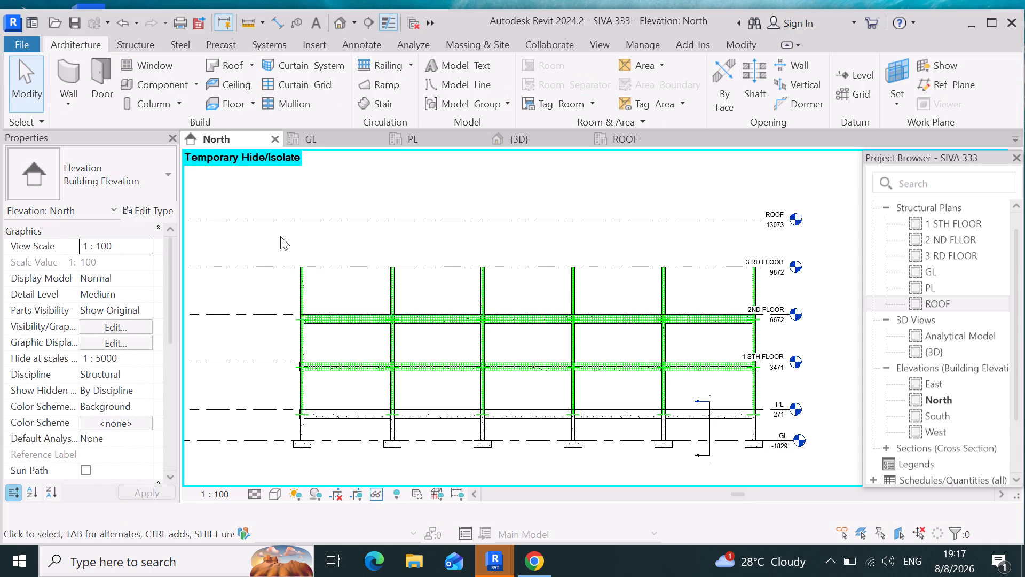
# Examine the remaining upper columns, edge beam and rebar in the 3D view, including the stirrups at the top of the corner column.
pyautogui.click(534, 143)
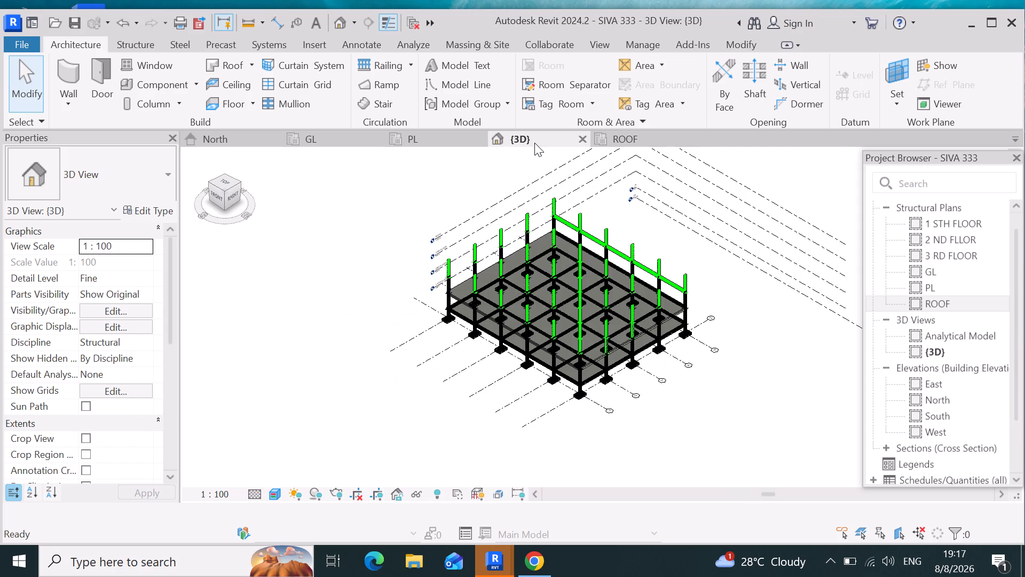
pyautogui.scroll(4, 572, 274)
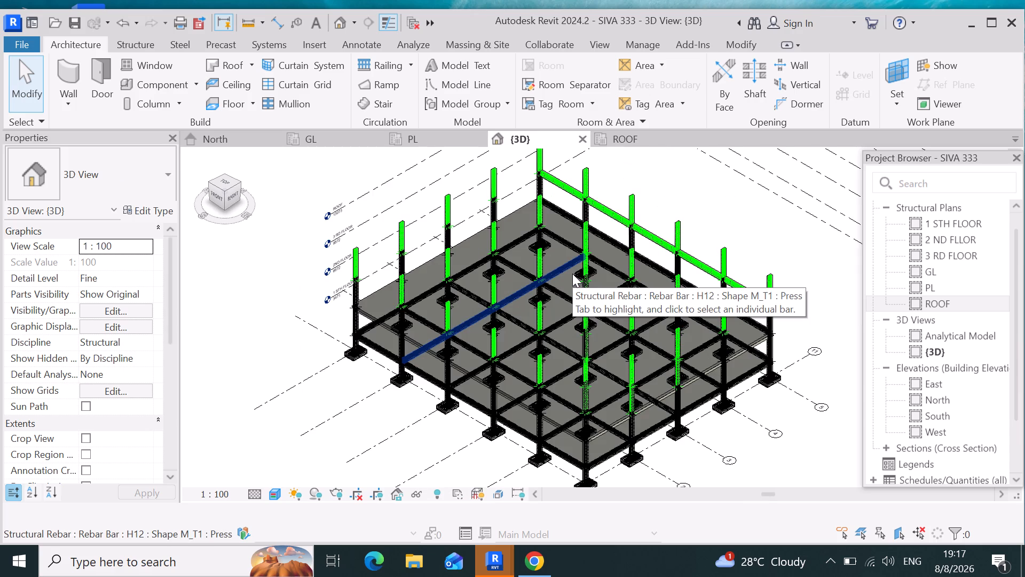
pyautogui.scroll(4, 663, 244)
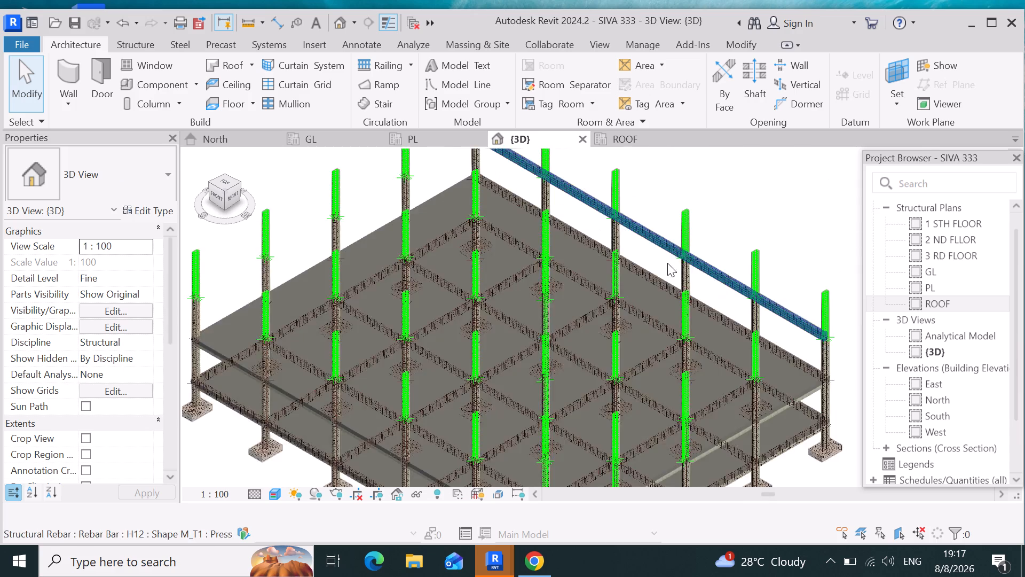
pyautogui.scroll(3, 690, 304)
pyautogui.scroll(-5, 568, 341)
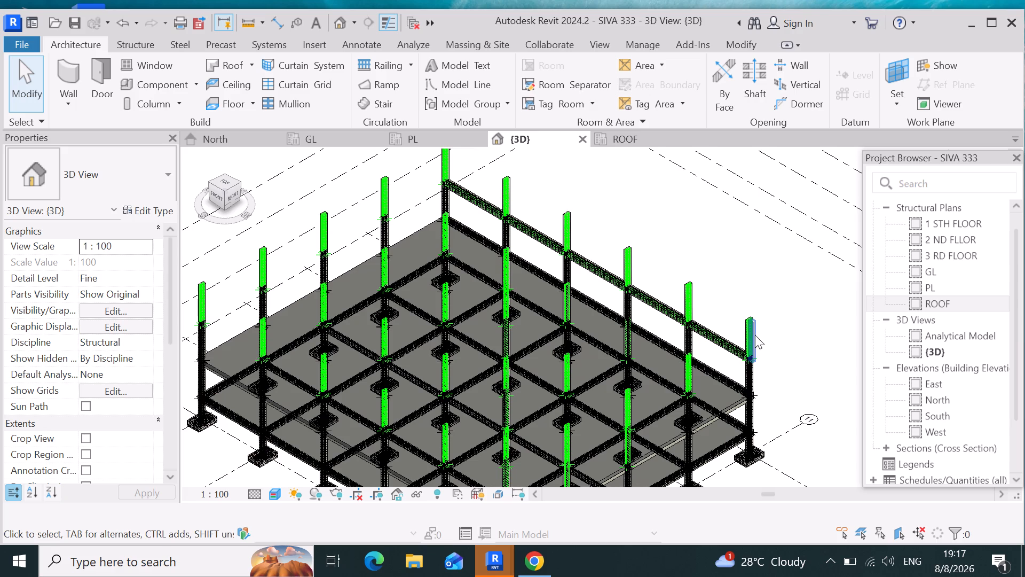
pyautogui.scroll(16, 748, 334)
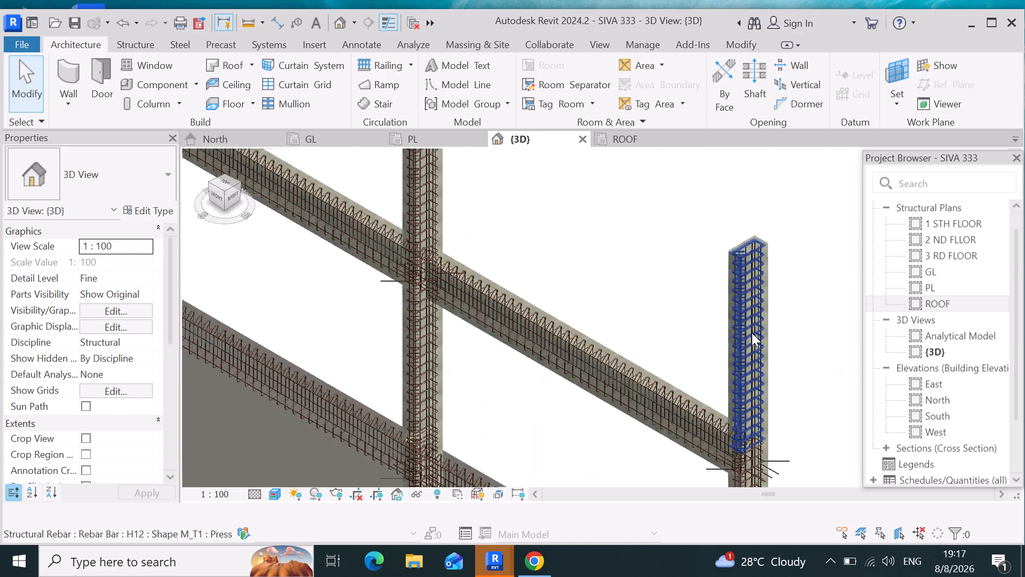
pyautogui.scroll(-5, 752, 335)
pyautogui.scroll(3, 770, 266)
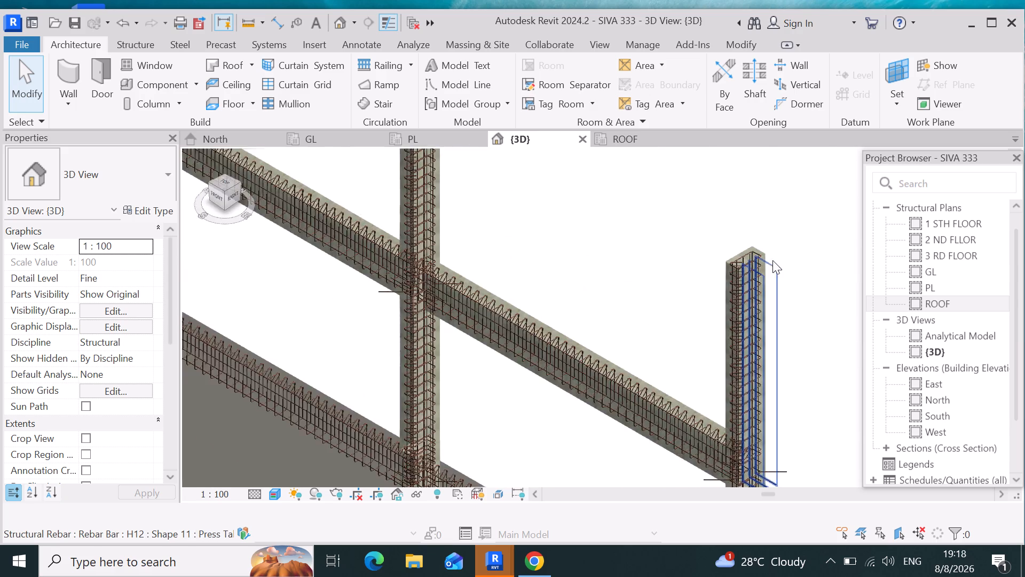
pyautogui.scroll(3, 772, 260)
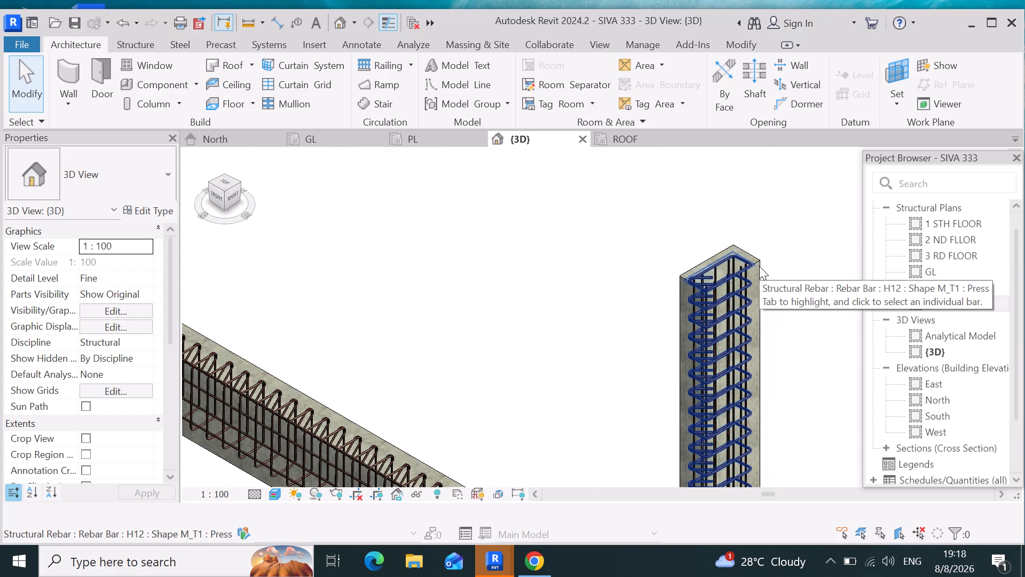
pyautogui.click(759, 264)
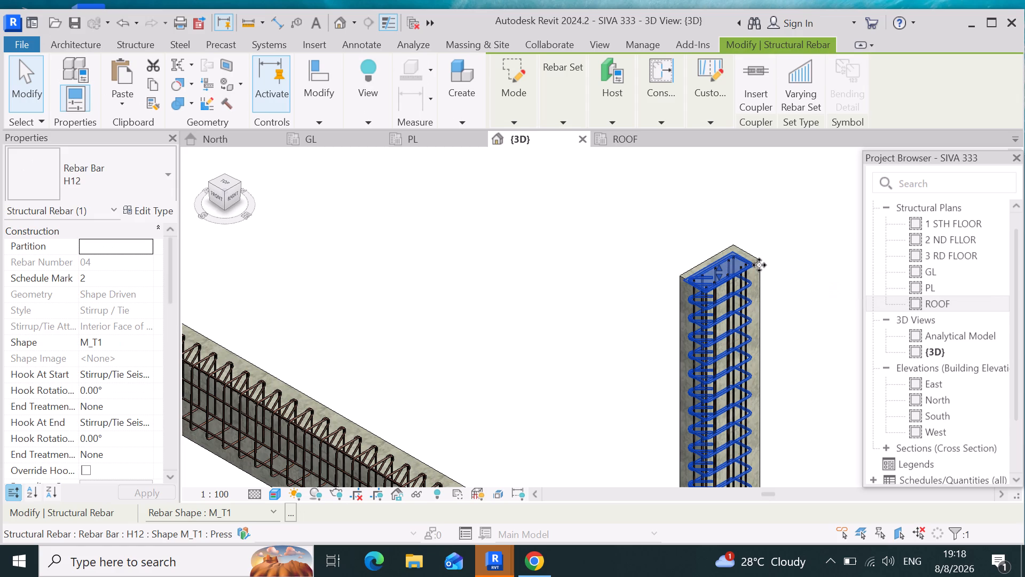
pyautogui.scroll(-7, 757, 262)
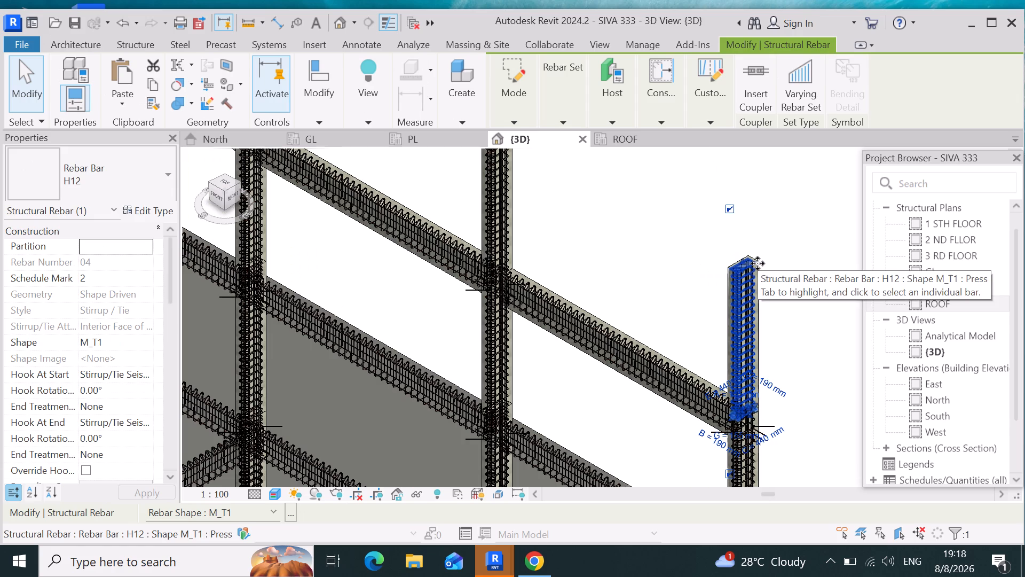
pyautogui.scroll(-6, 758, 263)
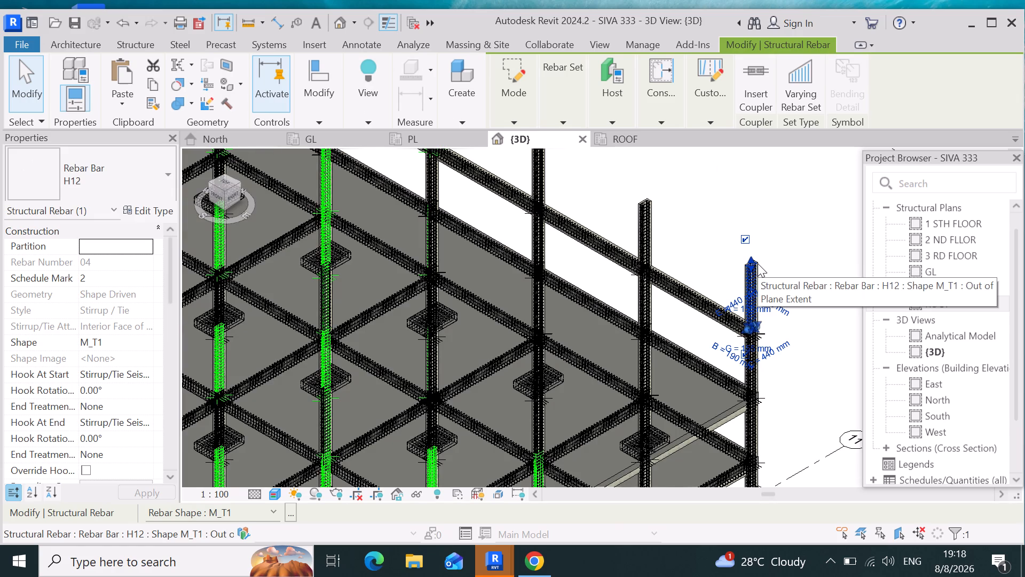
pyautogui.scroll(-4, 758, 263)
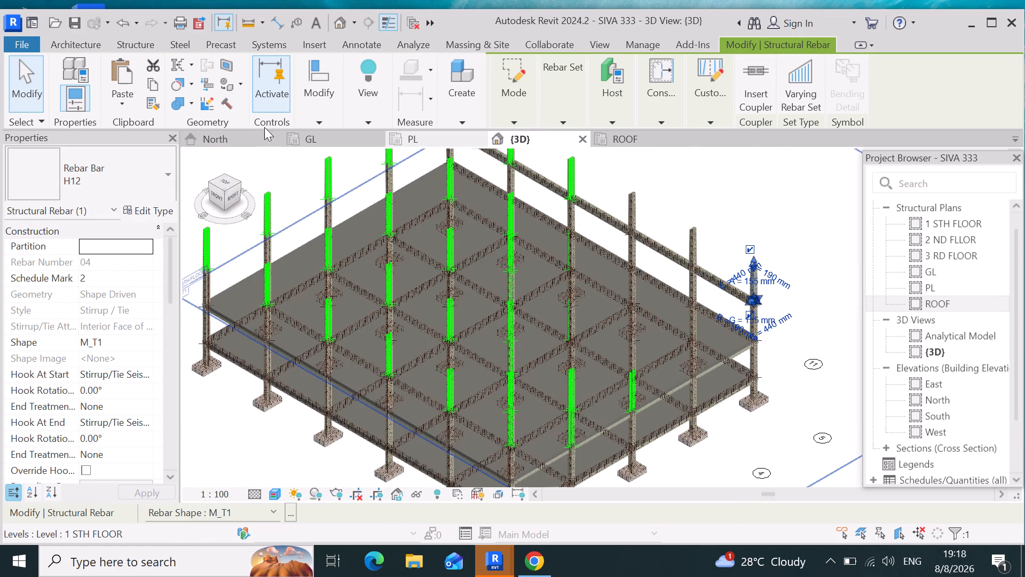
# Delete the end column opposite the level heads and its rebar between 2ND FLOOR and 3 RD FLOOR in the North elevation.
pyautogui.click(244, 133)
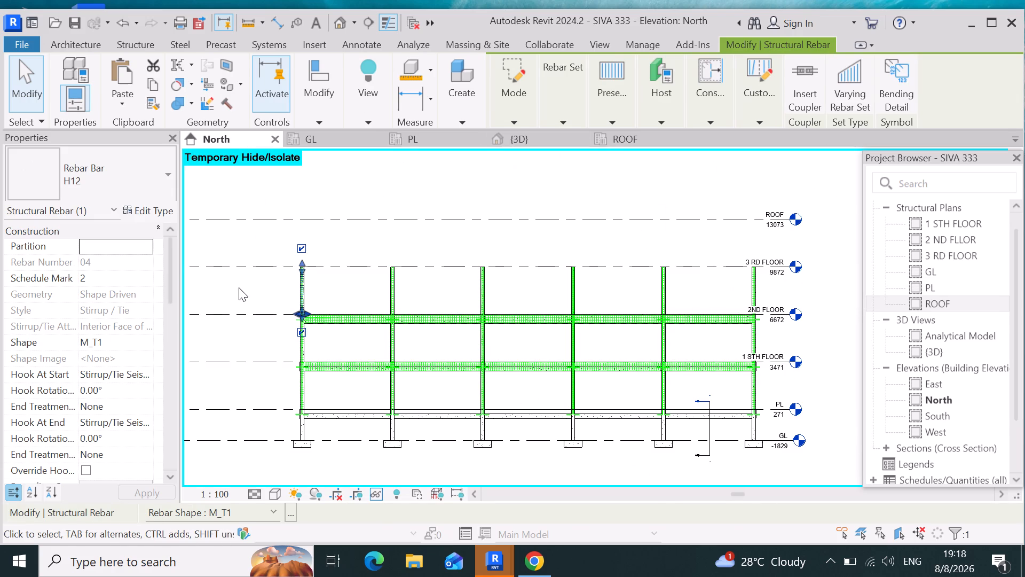
pyautogui.scroll(4, 239, 287)
pyautogui.moveTo(379, 296); pyautogui.dragTo(310, 283)
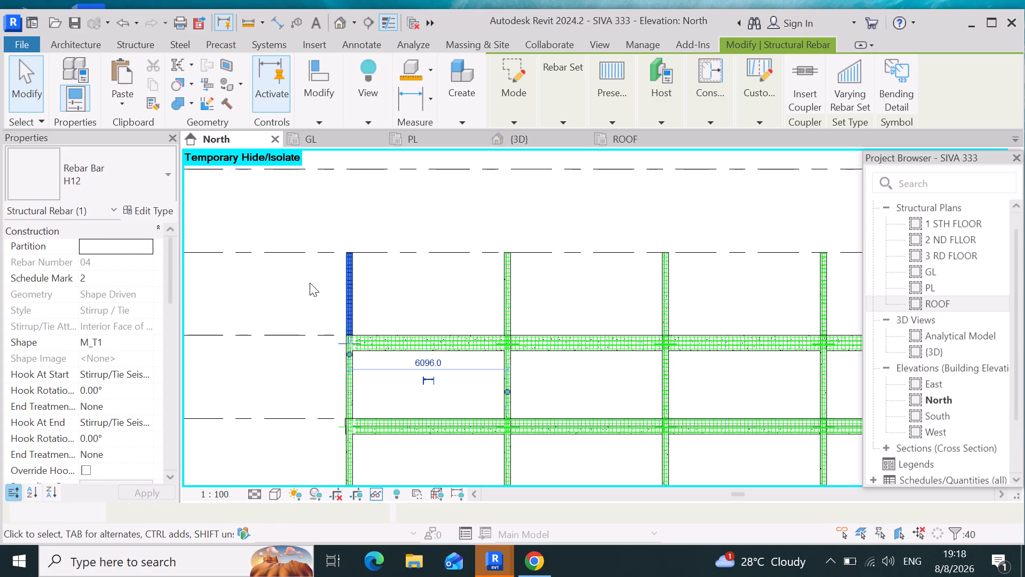
pyautogui.press('Delete')
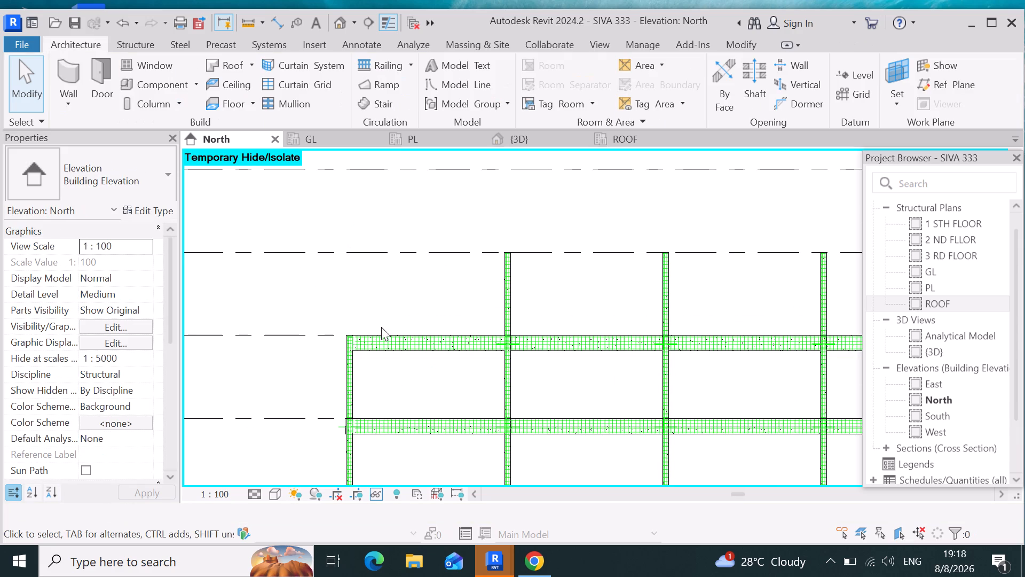
# Delete all the remaining columns and their rebar between 2ND FLOOR and 3 RD FLOOR in the North elevation, leaving the levels out of the selection.
pyautogui.scroll(-5, 338, 306)
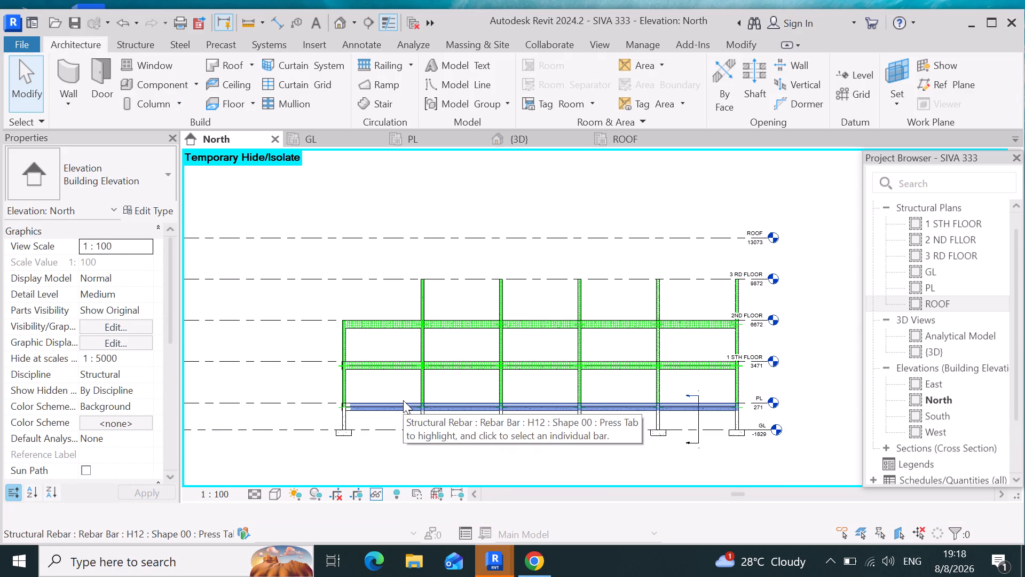
pyautogui.scroll(2, 727, 377)
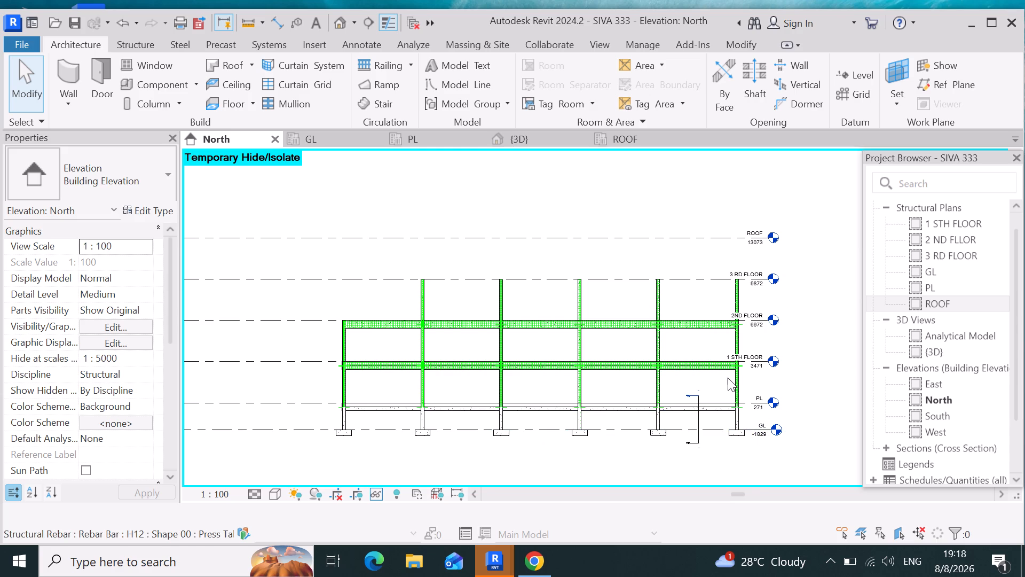
pyautogui.moveTo(757, 267); pyautogui.dragTo(454, 272)
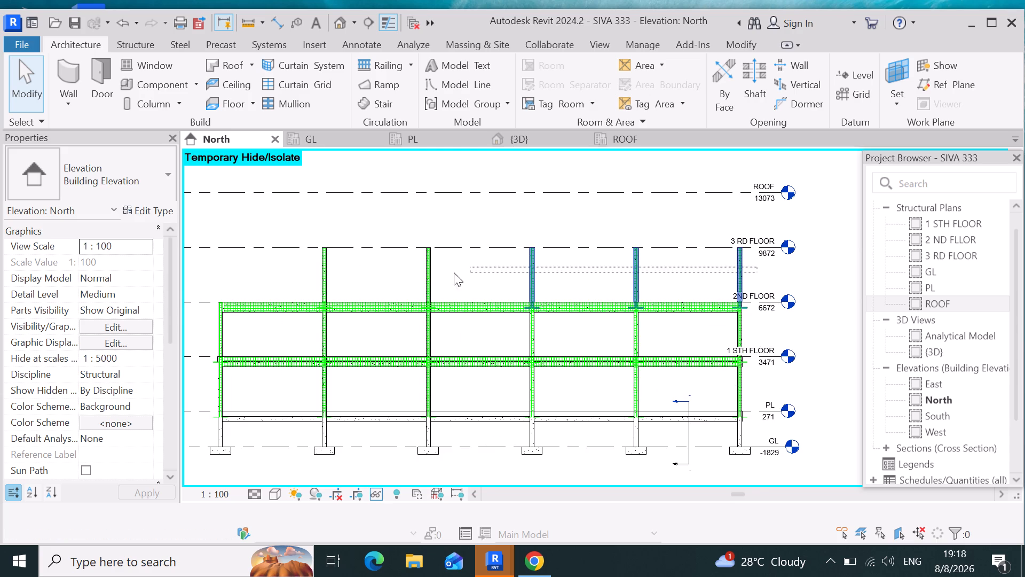
pyautogui.moveTo(454, 272); pyautogui.dragTo(231, 268)
pyautogui.click(231, 268)
pyautogui.click(235, 270)
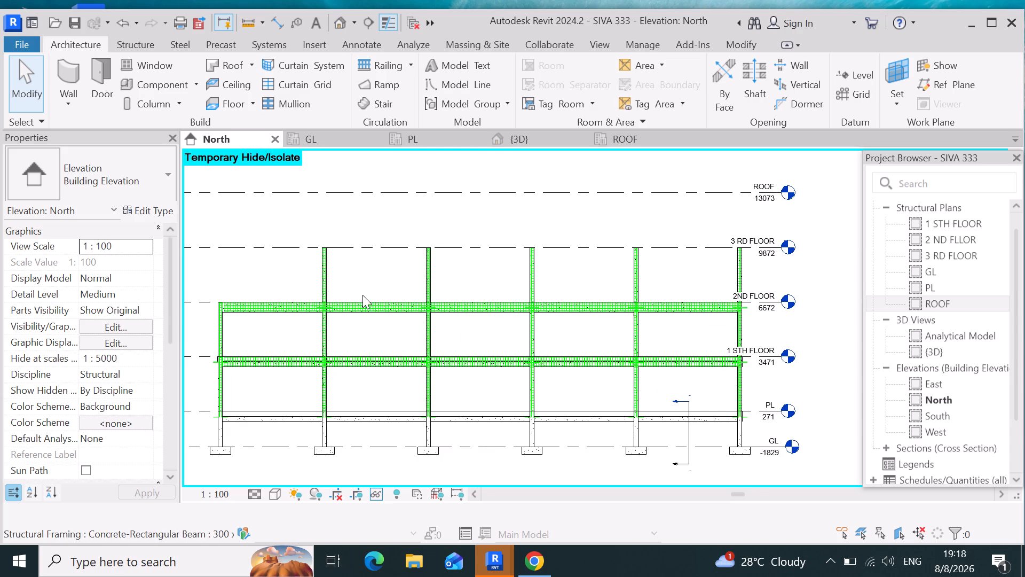
pyautogui.moveTo(754, 282); pyautogui.dragTo(629, 286)
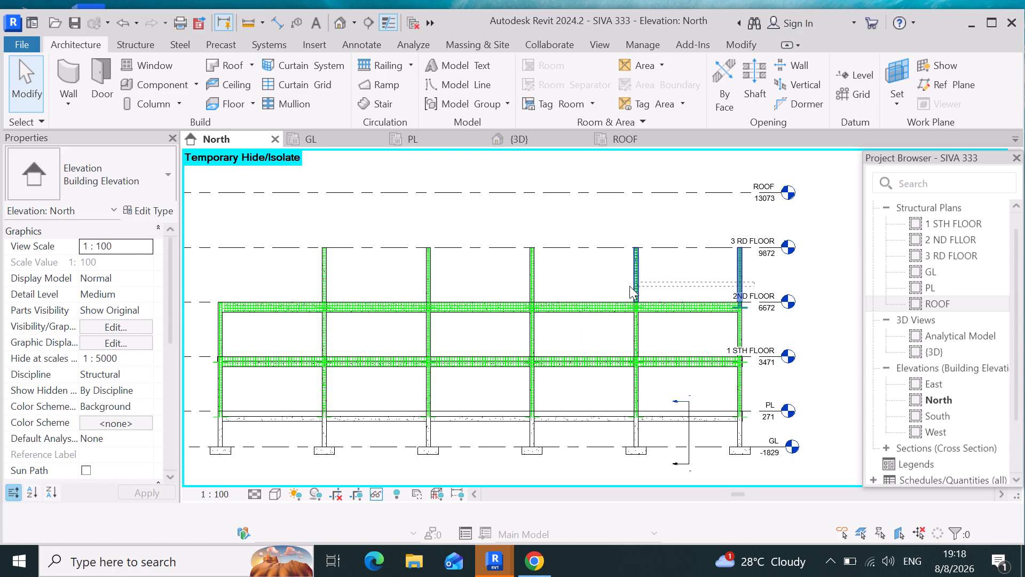
pyautogui.moveTo(629, 286); pyautogui.dragTo(287, 270)
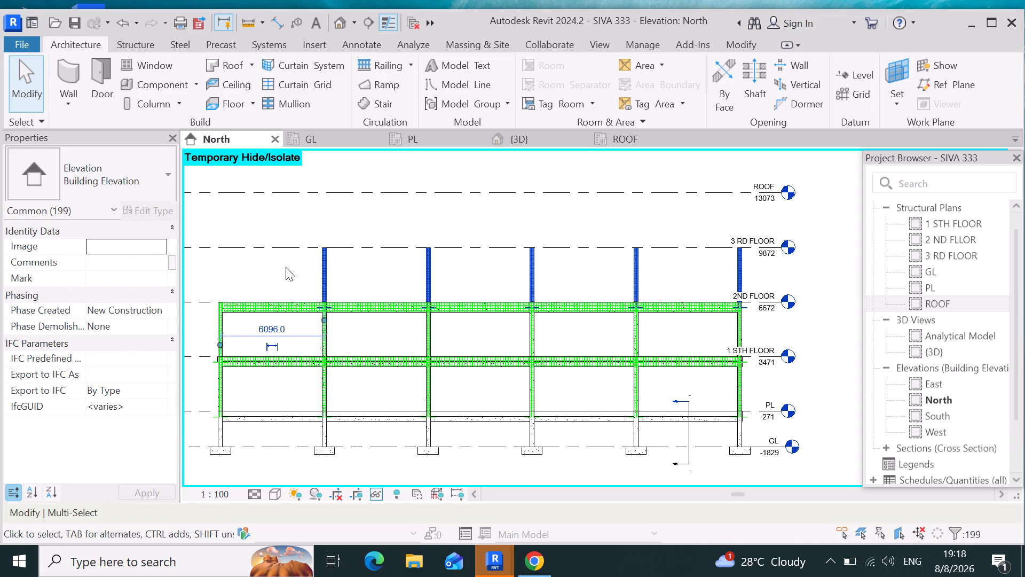
pyautogui.press('Delete')
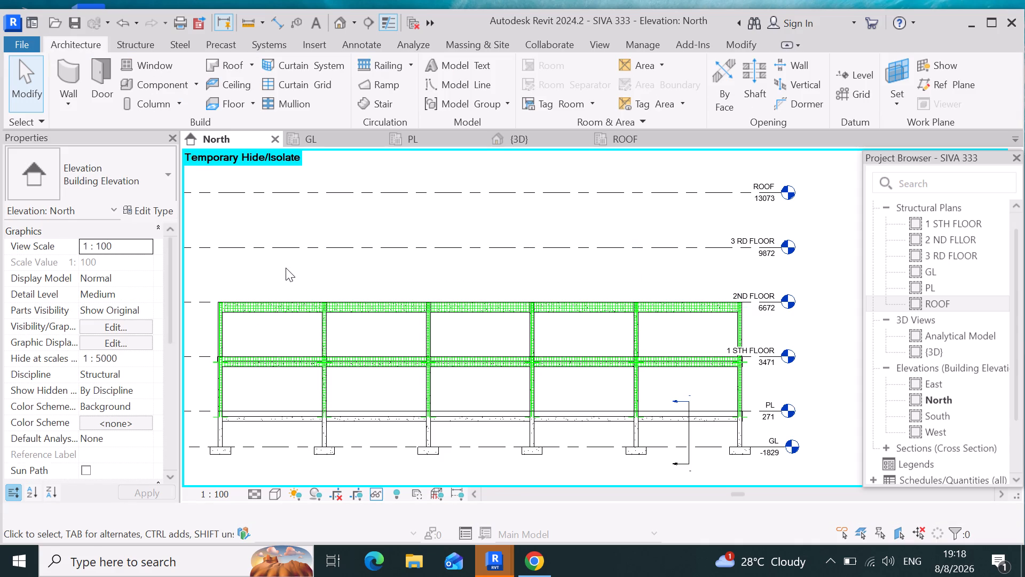
# Examine the remaining slabs, beams, columns and footings with their rebar throughout the frame in the 3D view.
pyautogui.click(557, 140)
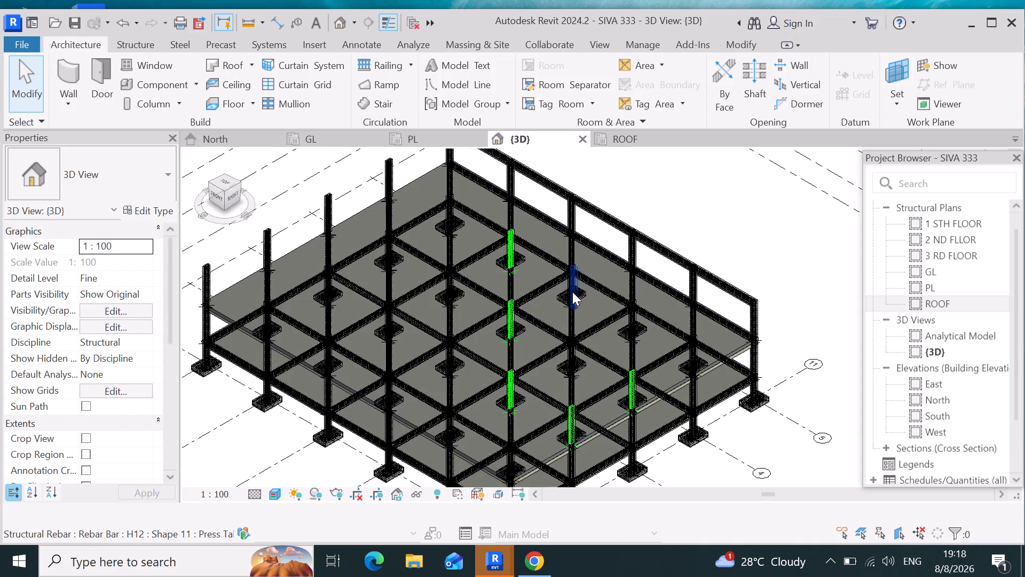
pyautogui.scroll(-3, 572, 291)
pyautogui.scroll(3, 490, 443)
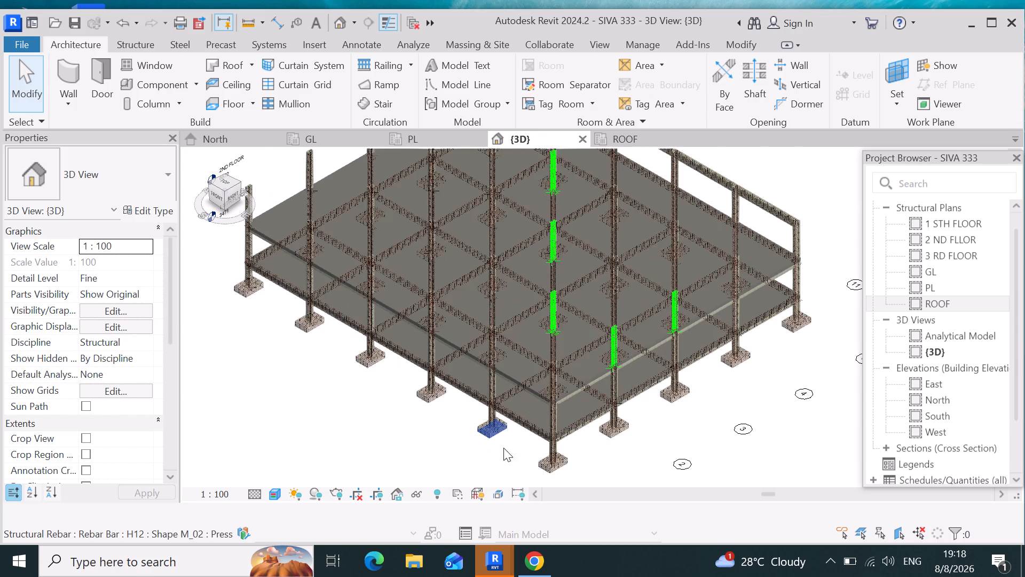
pyautogui.scroll(7, 576, 440)
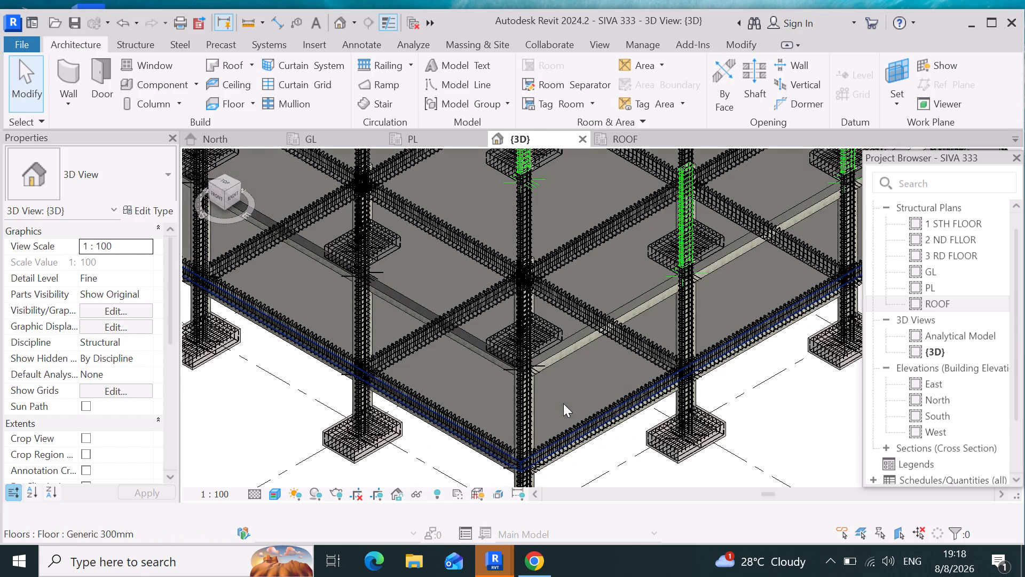
pyautogui.scroll(-4, 554, 396)
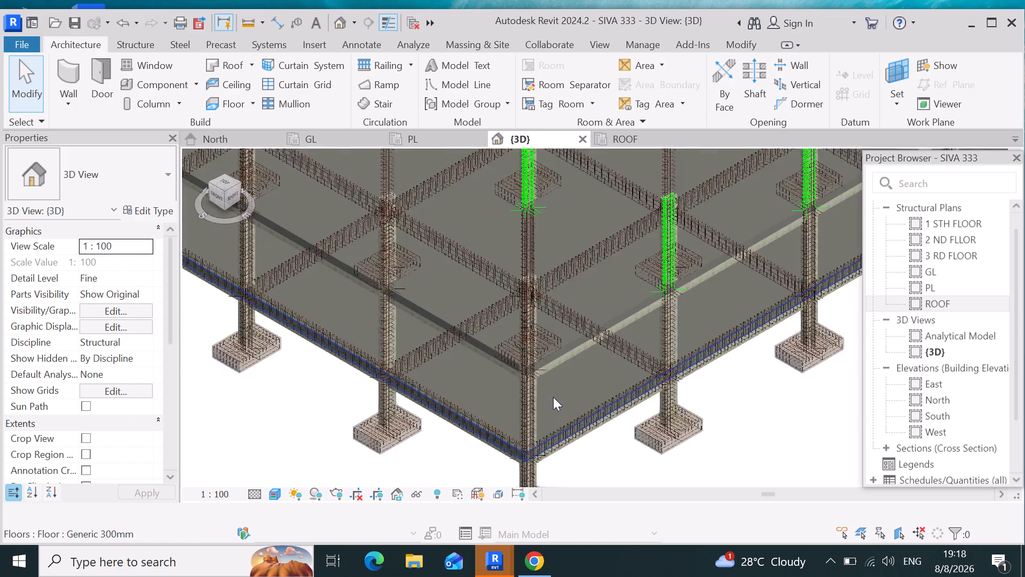
pyautogui.scroll(13, 625, 288)
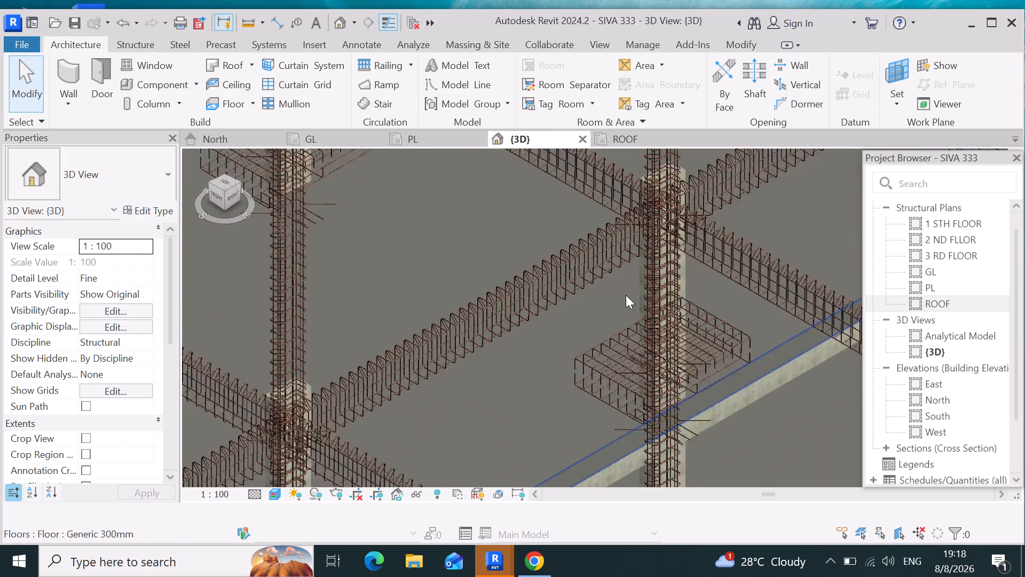
pyautogui.scroll(2, 626, 295)
pyautogui.scroll(-16, 617, 330)
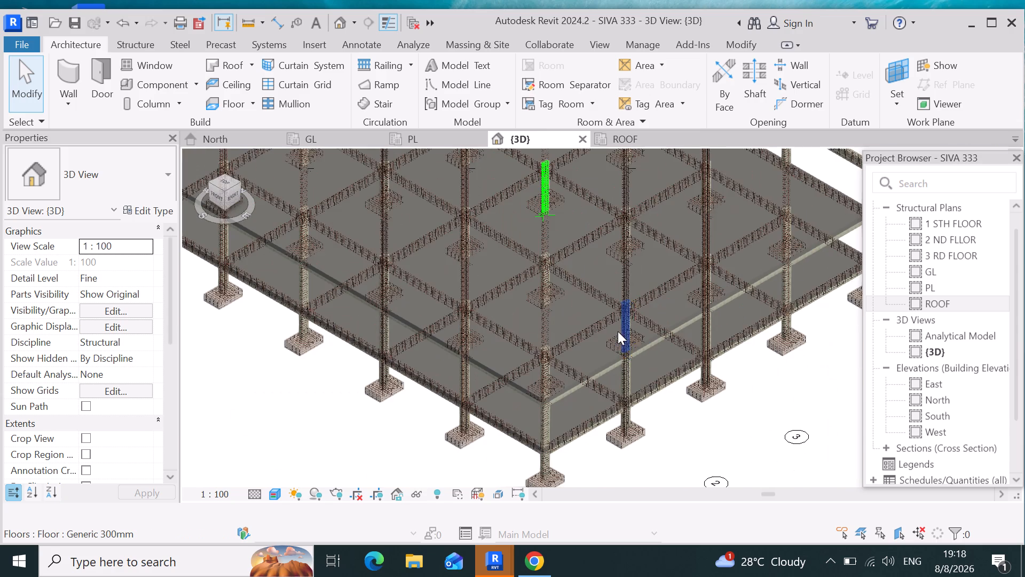
pyautogui.scroll(4, 813, 229)
pyautogui.scroll(-5, 577, 381)
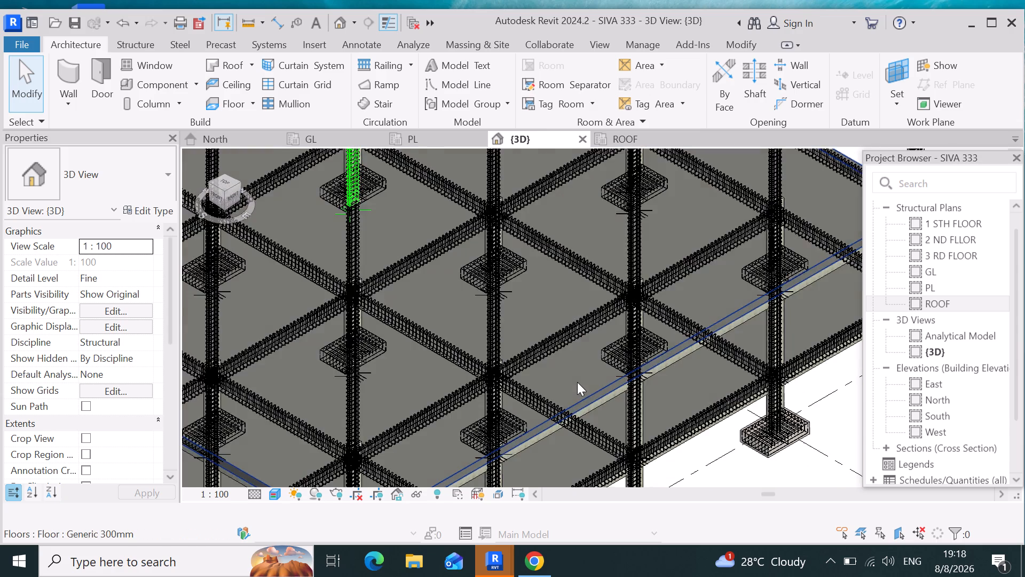
pyautogui.scroll(6, 493, 277)
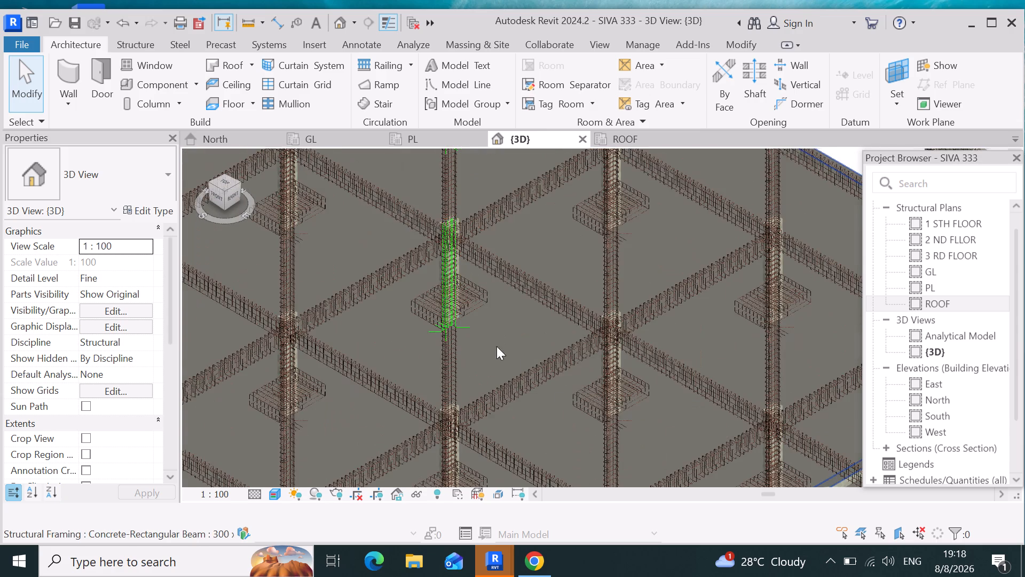
pyautogui.scroll(4, 447, 297)
pyautogui.scroll(-10, 484, 350)
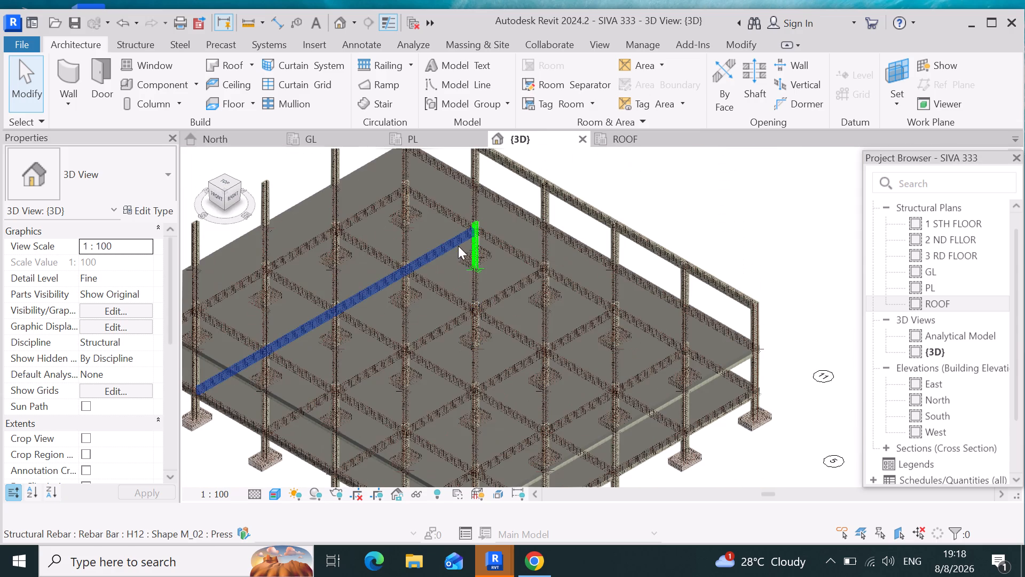
pyautogui.scroll(11, 458, 246)
pyautogui.scroll(-12, 494, 347)
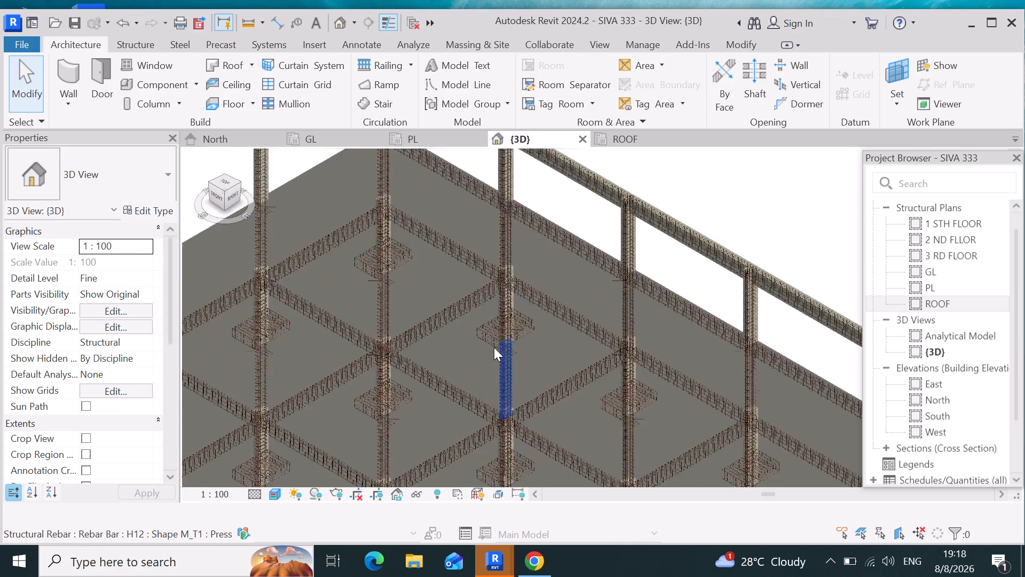
pyautogui.scroll(1, 431, 227)
pyautogui.scroll(1, 268, 407)
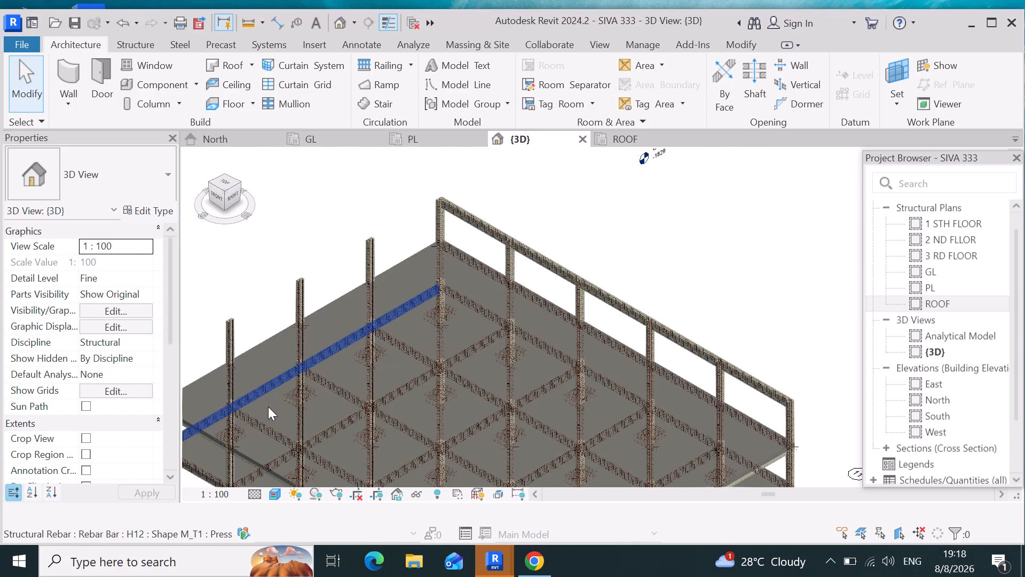
pyautogui.scroll(2, 268, 407)
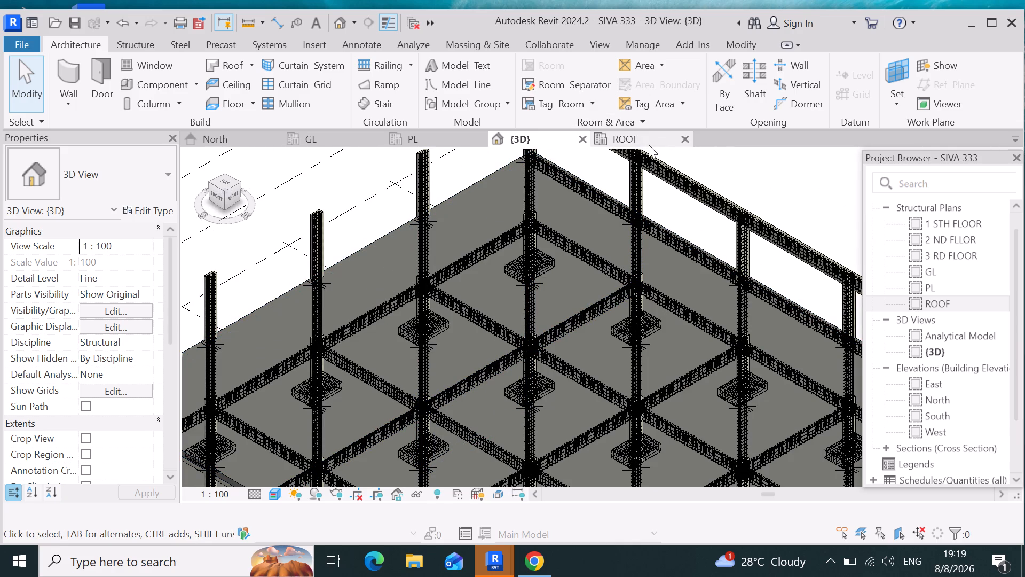
# Close the ROOF plan view.
pyautogui.click(681, 136)
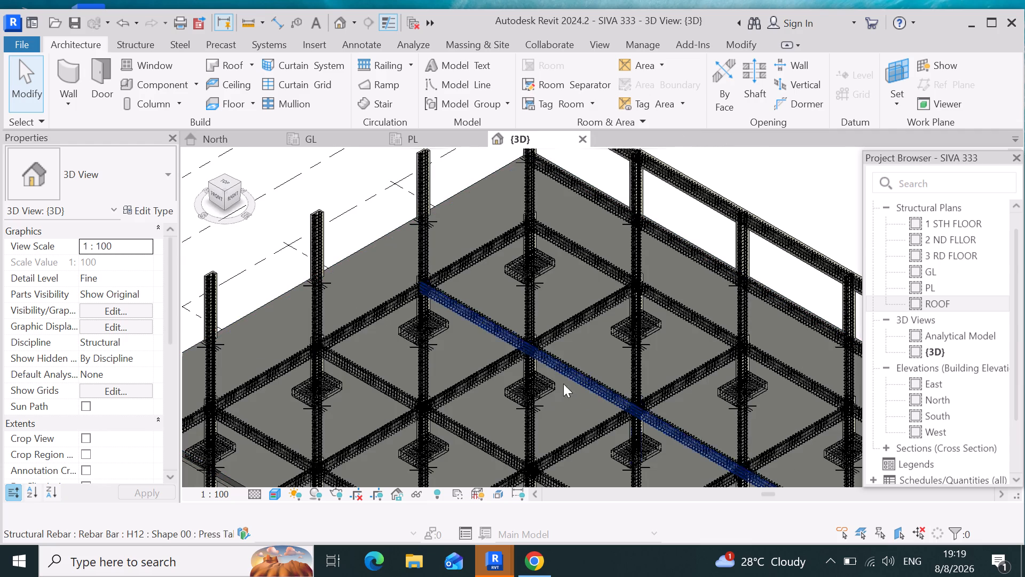
# Examine the floor slabs, beam reinforcement and footings around the building corner in the 3D view.
pyautogui.scroll(-9, 524, 305)
pyautogui.scroll(8, 538, 442)
pyautogui.scroll(8, 640, 375)
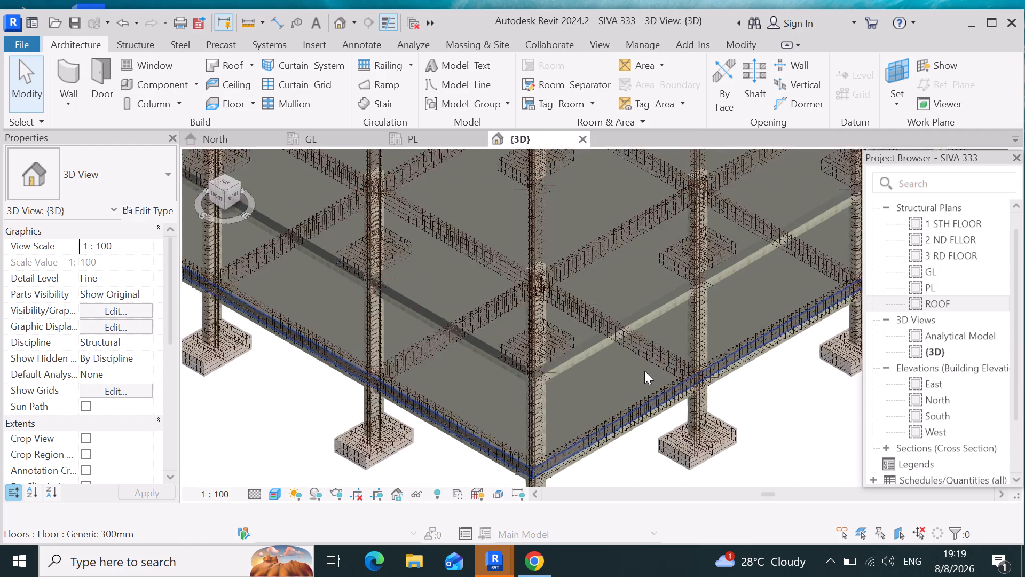
pyautogui.scroll(-5, 487, 378)
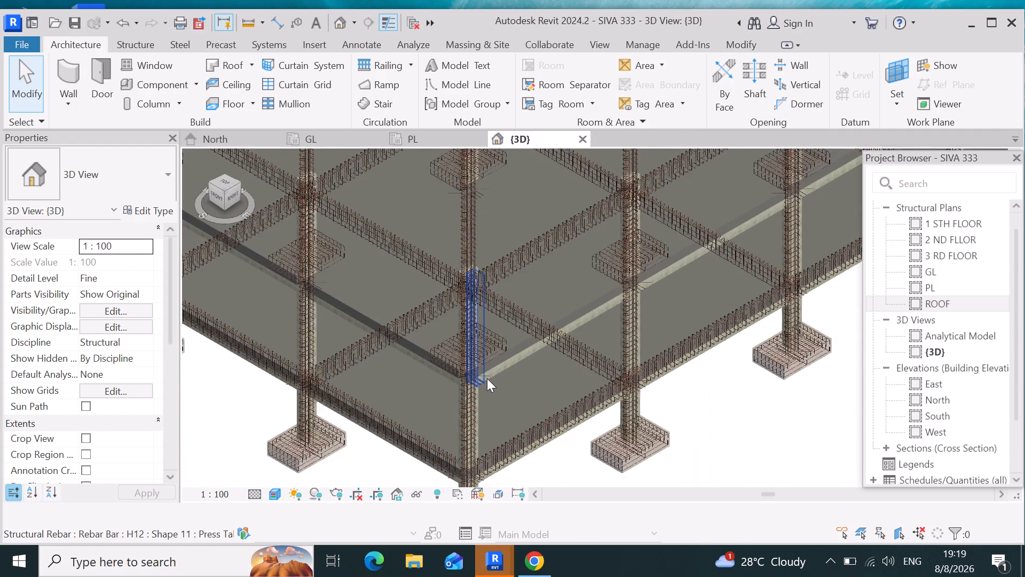
pyautogui.scroll(-4, 487, 378)
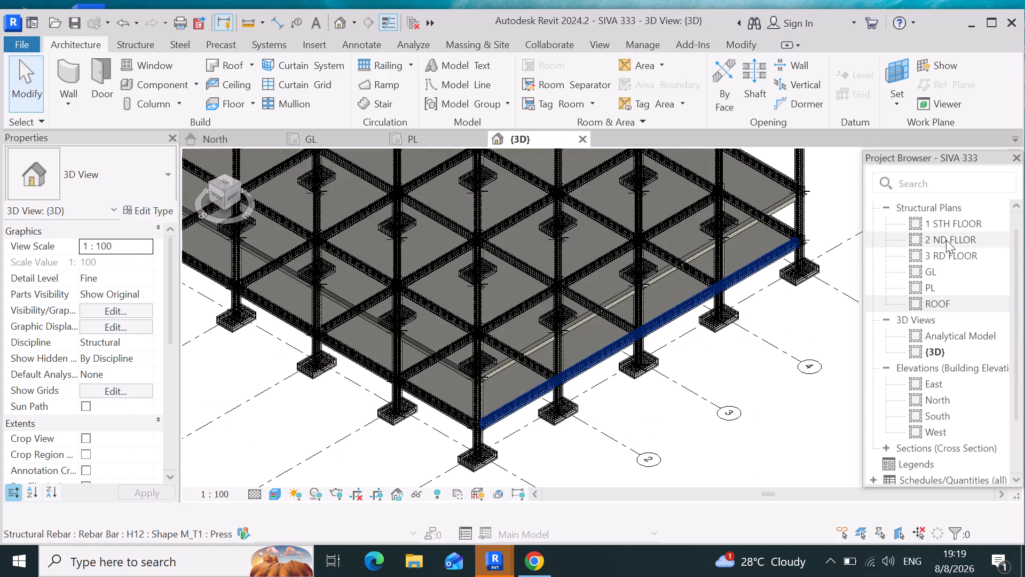
# Open the 2 ND FLLOR structural plan and bring its column layout into view.
pyautogui.click(945, 255)
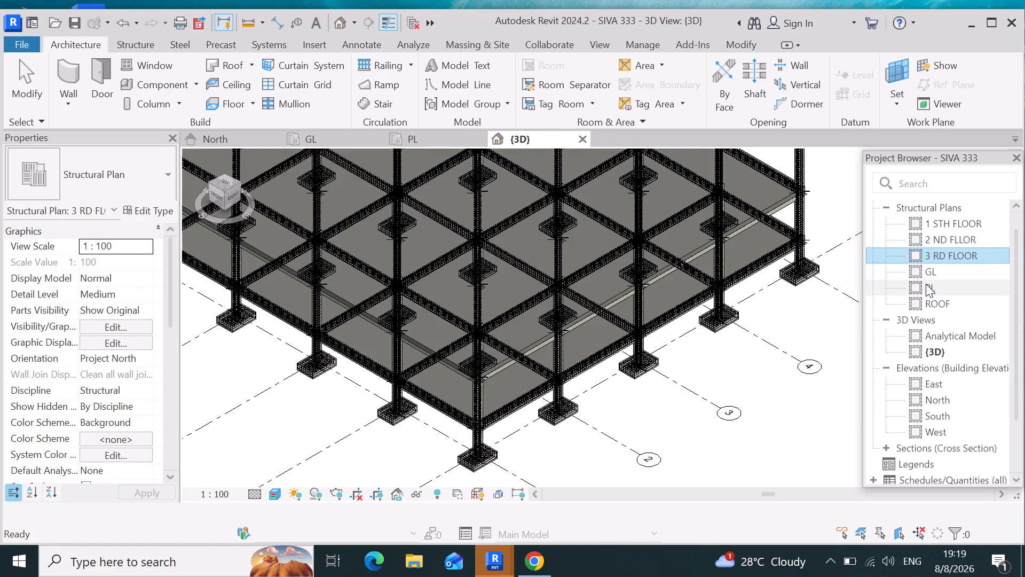
pyautogui.doubleClick(941, 234)
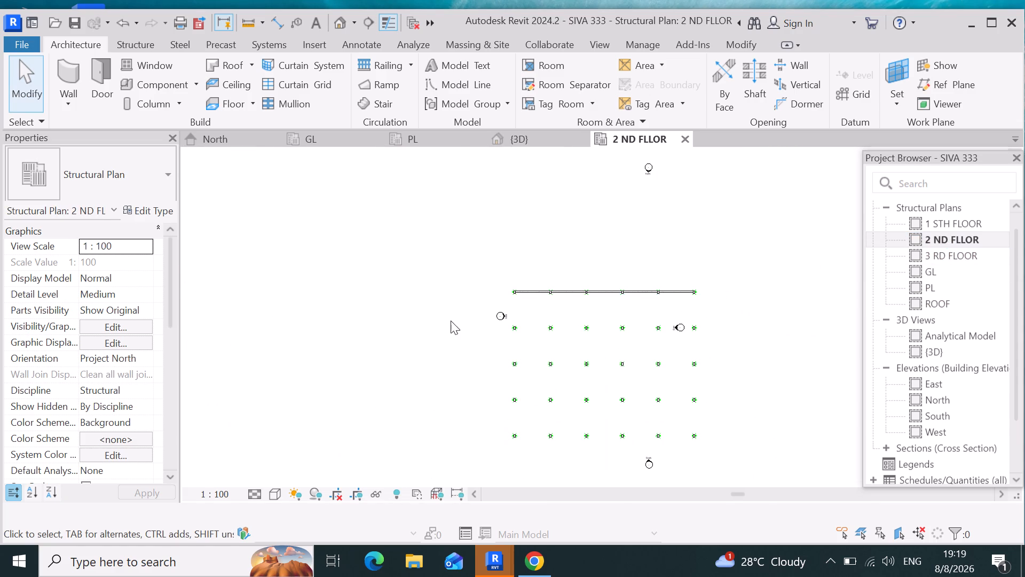
pyautogui.scroll(-3, 375, 236)
pyautogui.scroll(3, 467, 406)
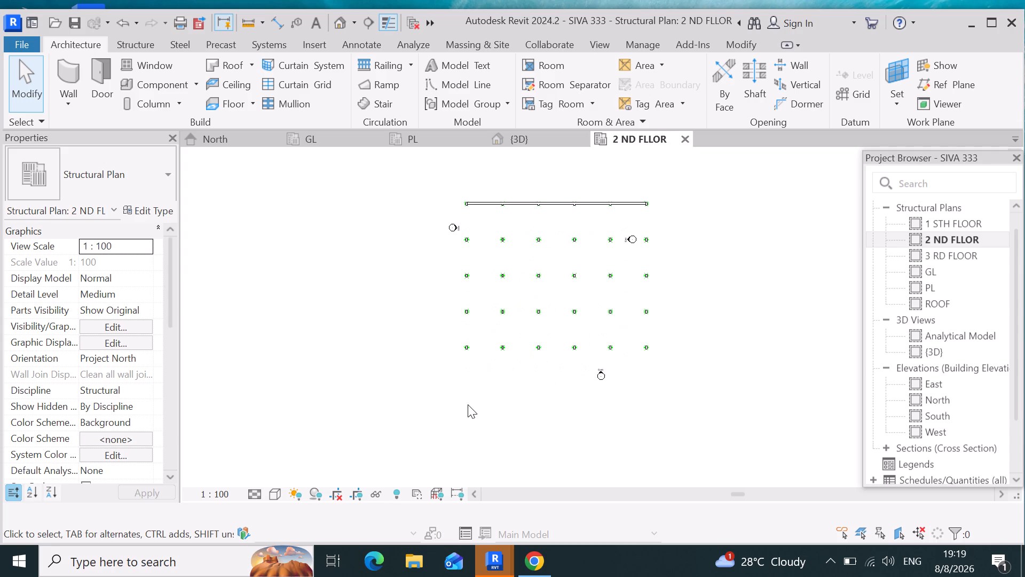
pyautogui.scroll(3, 595, 316)
pyautogui.scroll(-3, 515, 356)
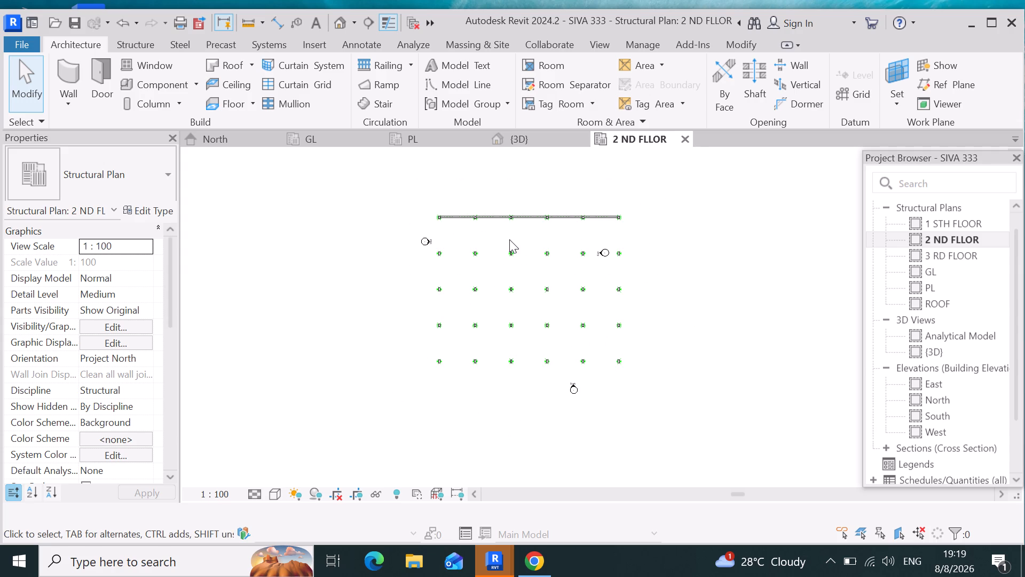
pyautogui.scroll(3, 509, 239)
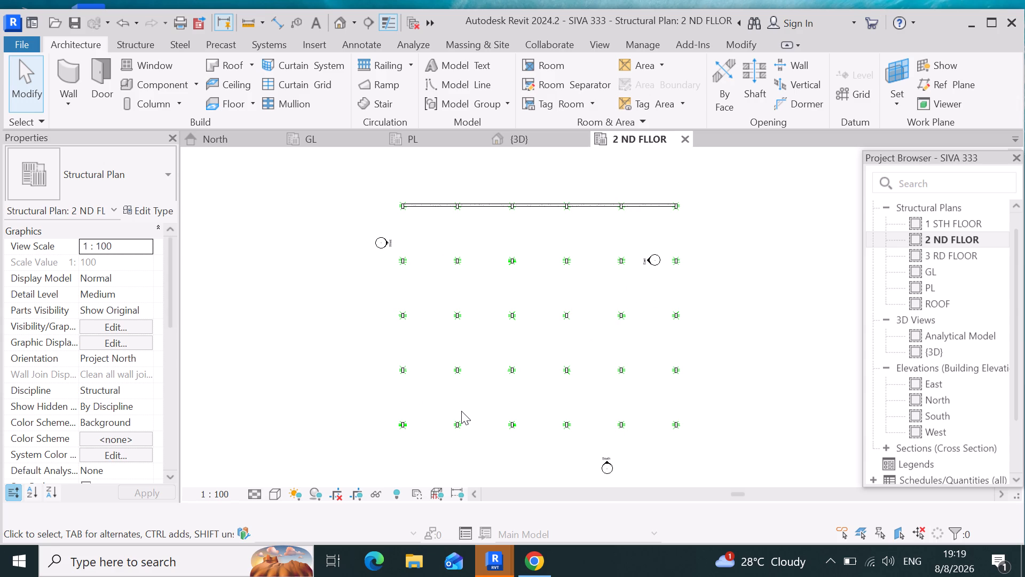
pyautogui.scroll(-3, 489, 318)
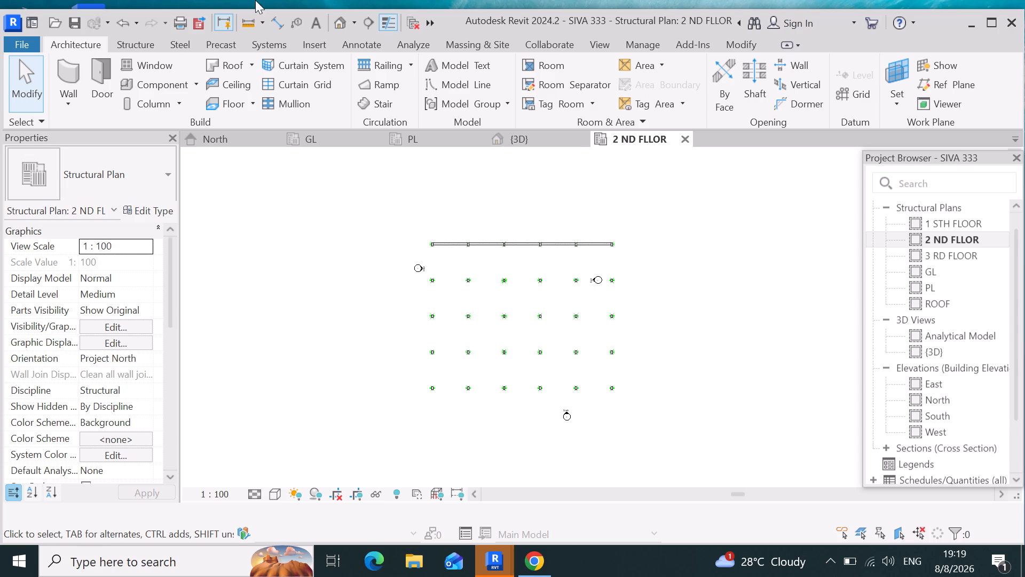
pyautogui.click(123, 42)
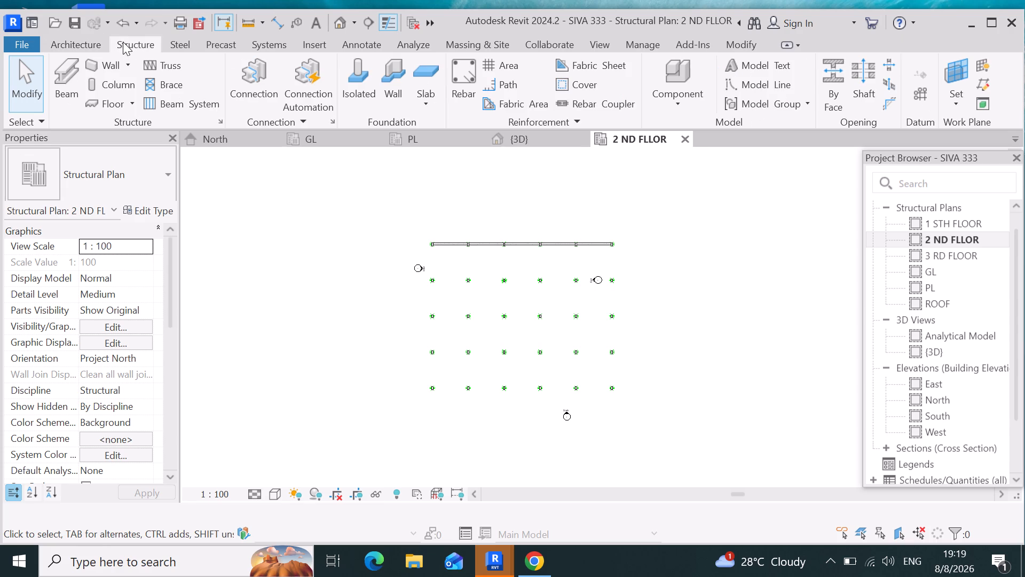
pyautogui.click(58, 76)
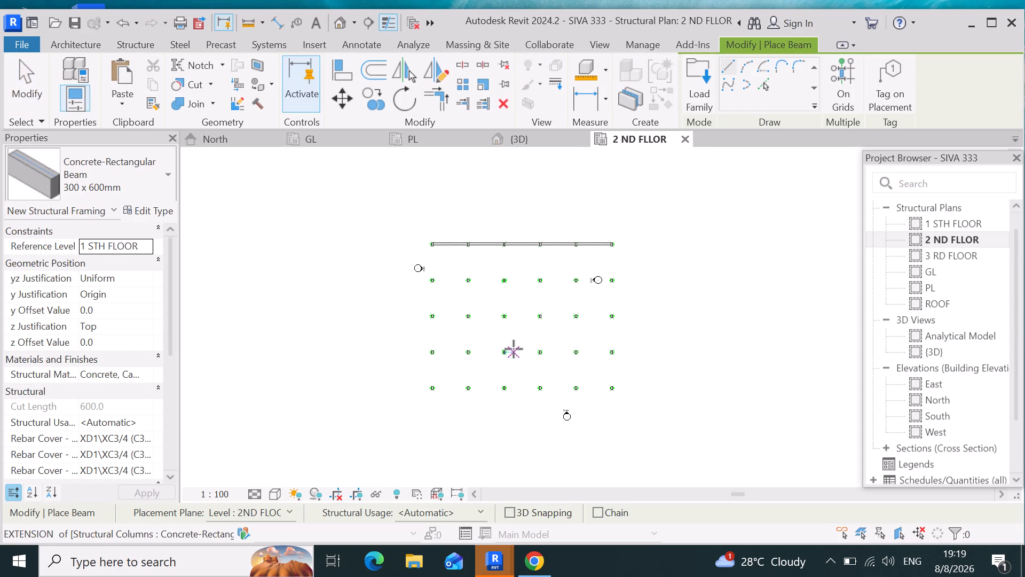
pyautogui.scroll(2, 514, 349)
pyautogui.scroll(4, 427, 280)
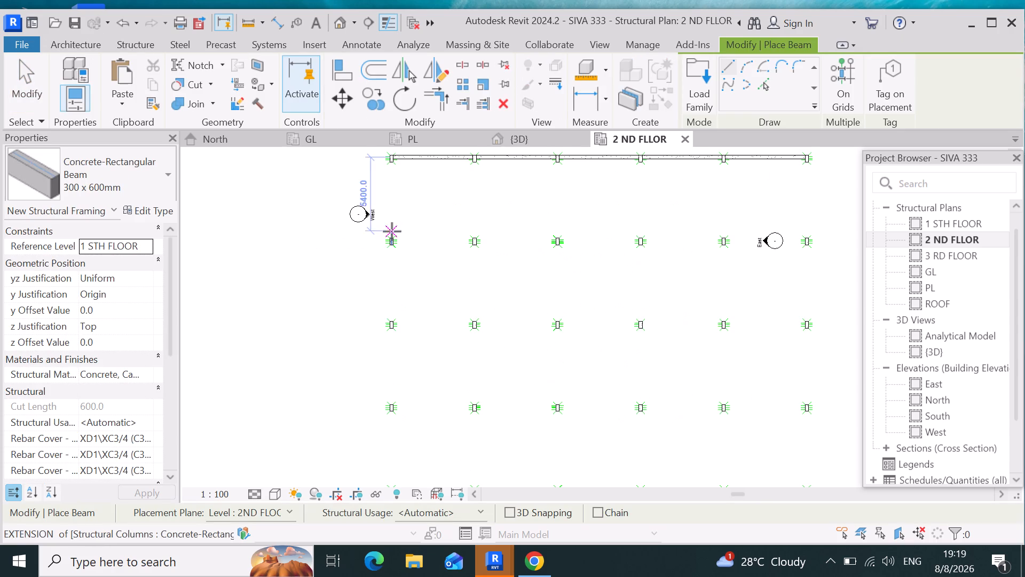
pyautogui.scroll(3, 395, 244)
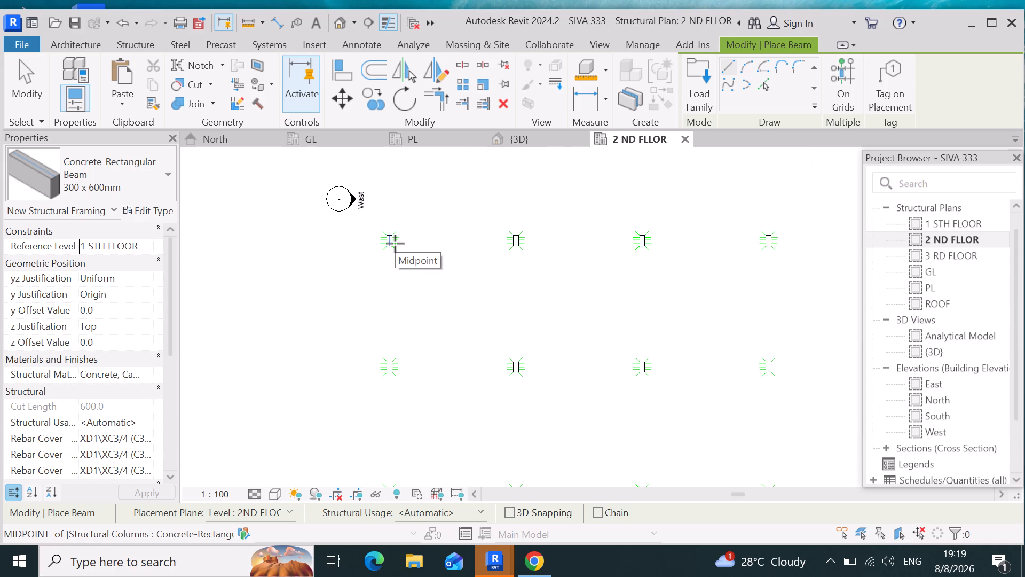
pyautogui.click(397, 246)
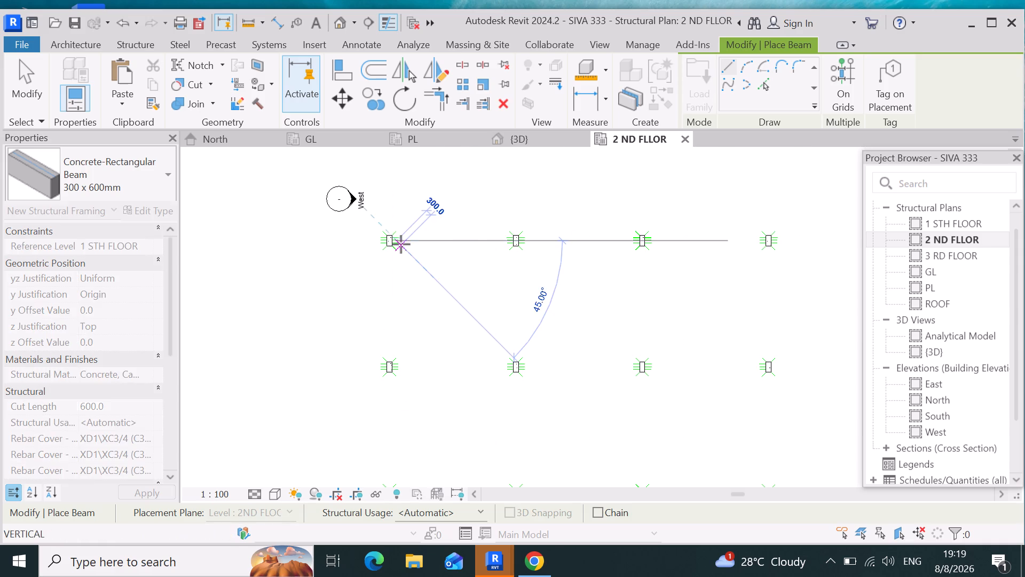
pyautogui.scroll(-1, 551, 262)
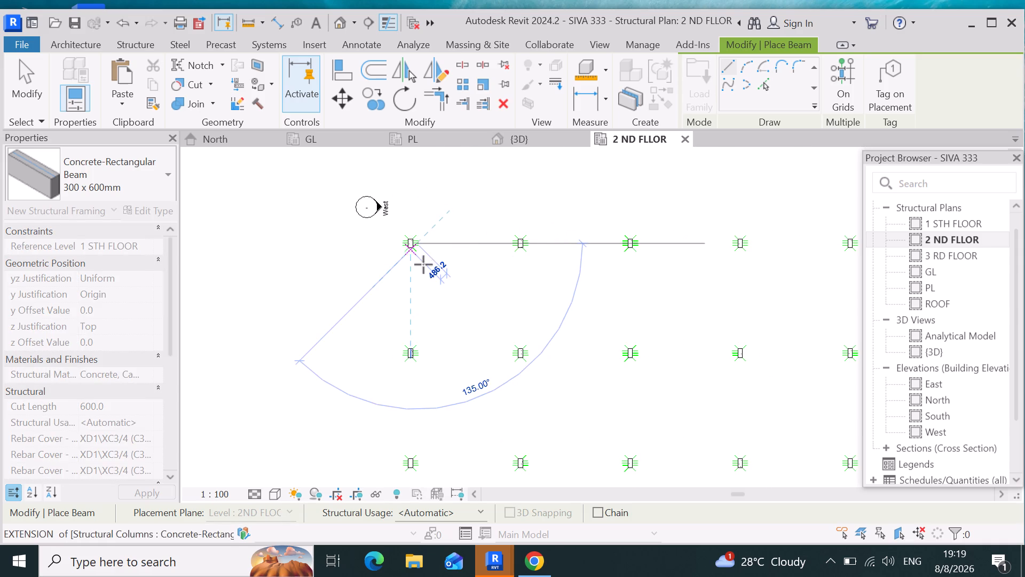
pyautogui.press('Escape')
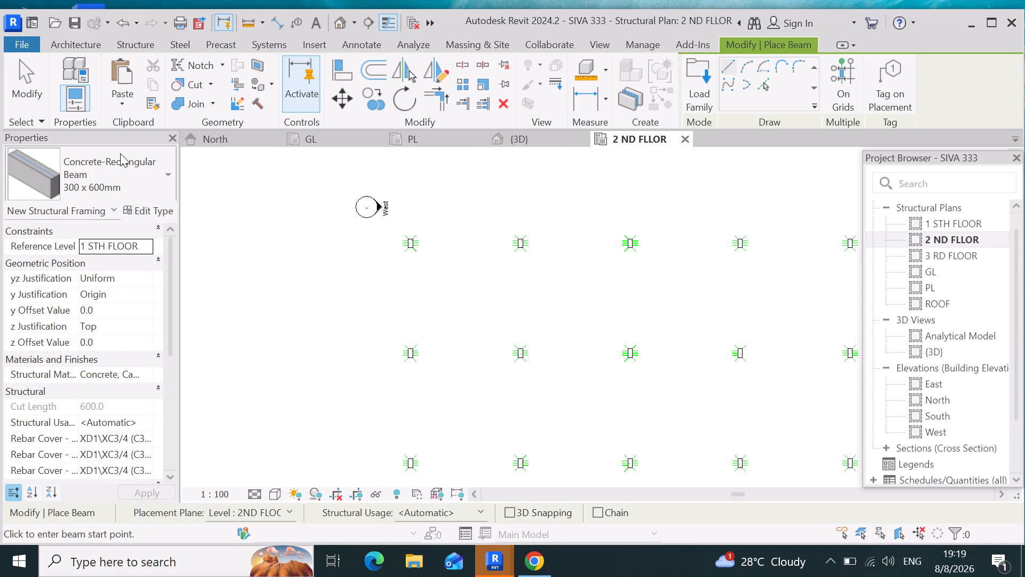
# Place a 300 x 600mm Concrete-Rectangular Beam along the second row of columns, from the west end column to the east end column.
pyautogui.click(137, 44)
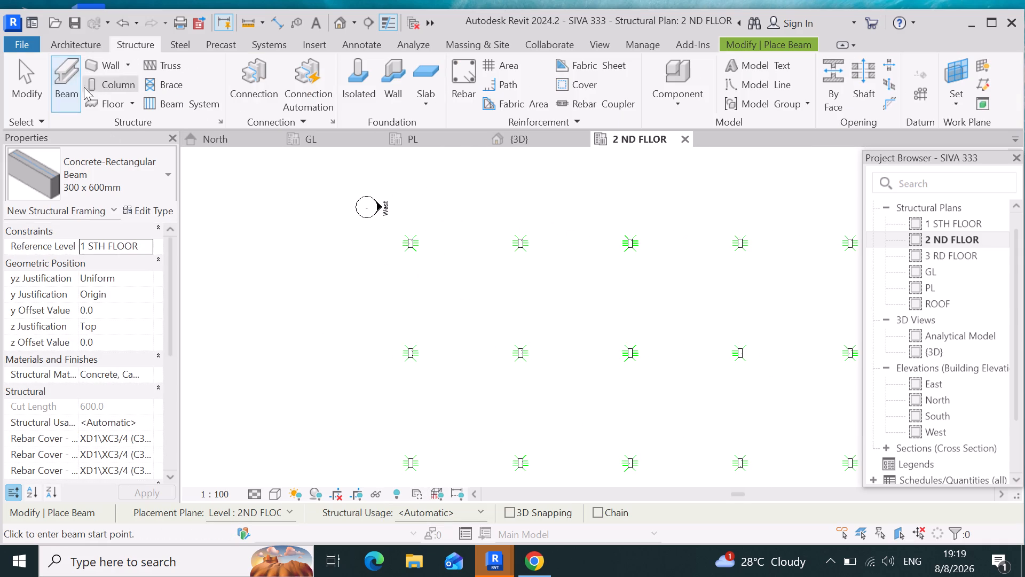
pyautogui.click(77, 90)
pyautogui.scroll(2, 430, 282)
pyautogui.scroll(5, 409, 210)
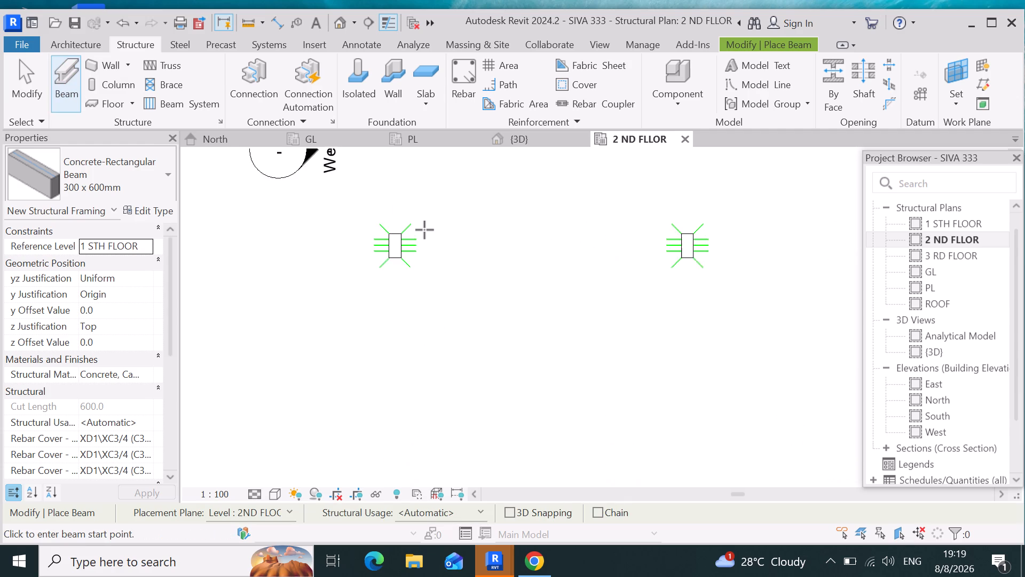
pyautogui.scroll(5, 424, 230)
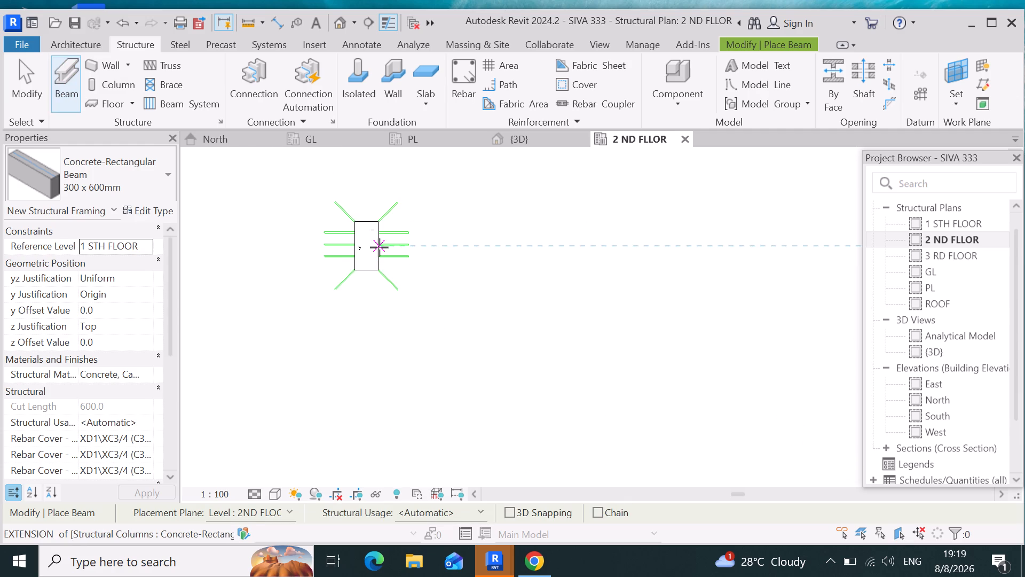
pyautogui.click(379, 246)
pyautogui.scroll(-14, 407, 268)
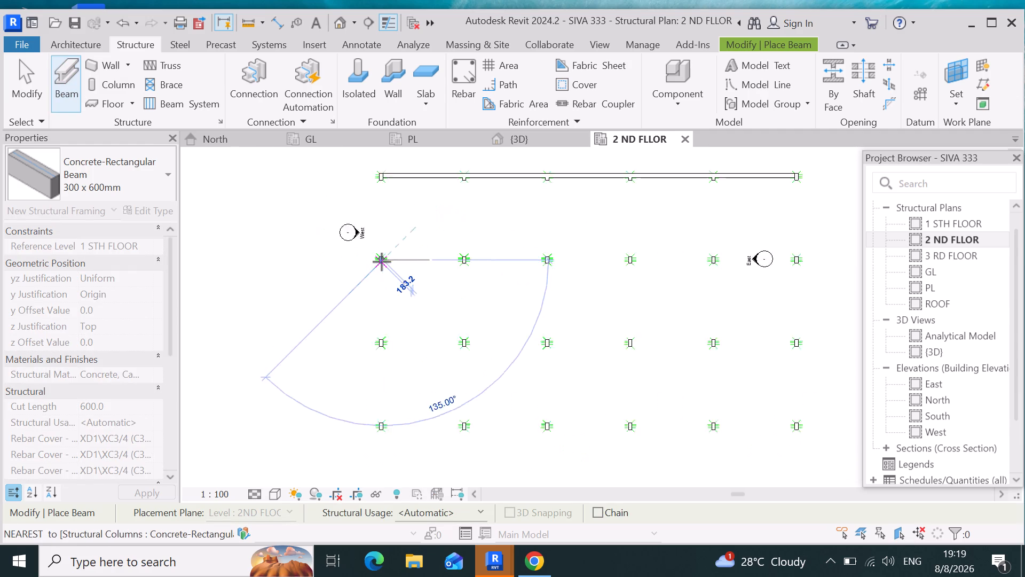
pyautogui.scroll(-6, 382, 262)
pyautogui.scroll(5, 566, 253)
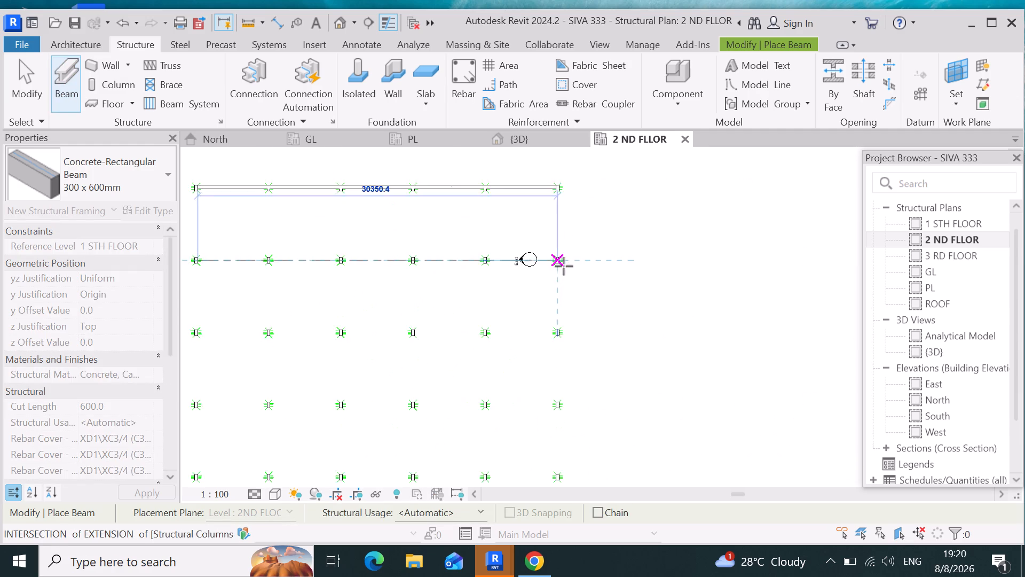
pyautogui.scroll(12, 564, 266)
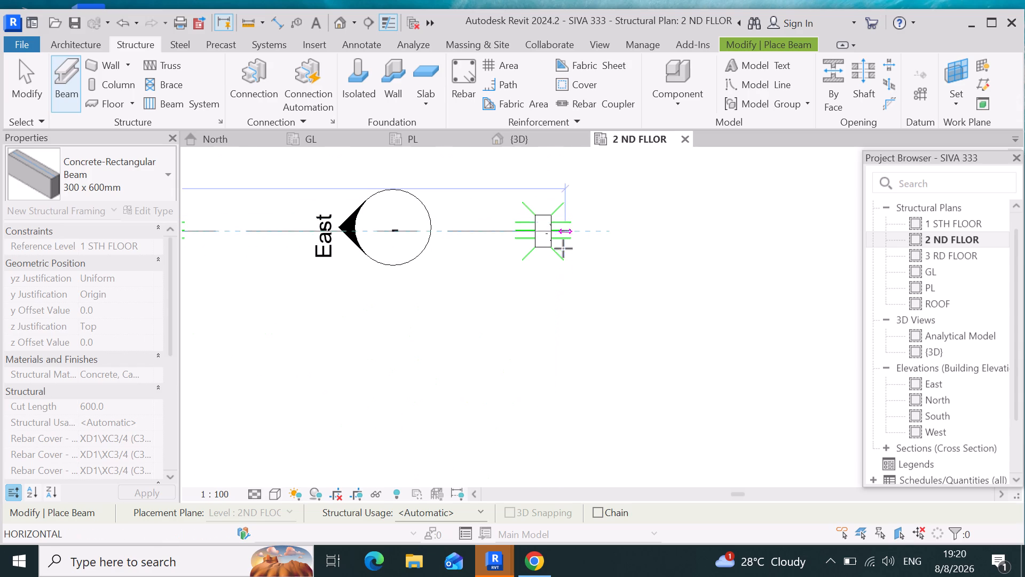
pyautogui.scroll(7, 533, 237)
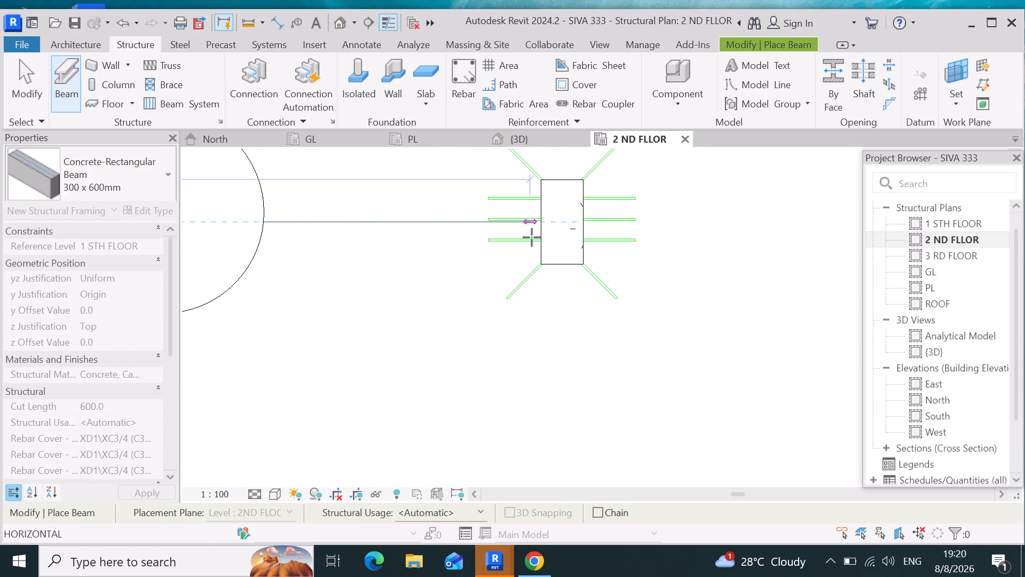
pyautogui.click(545, 234)
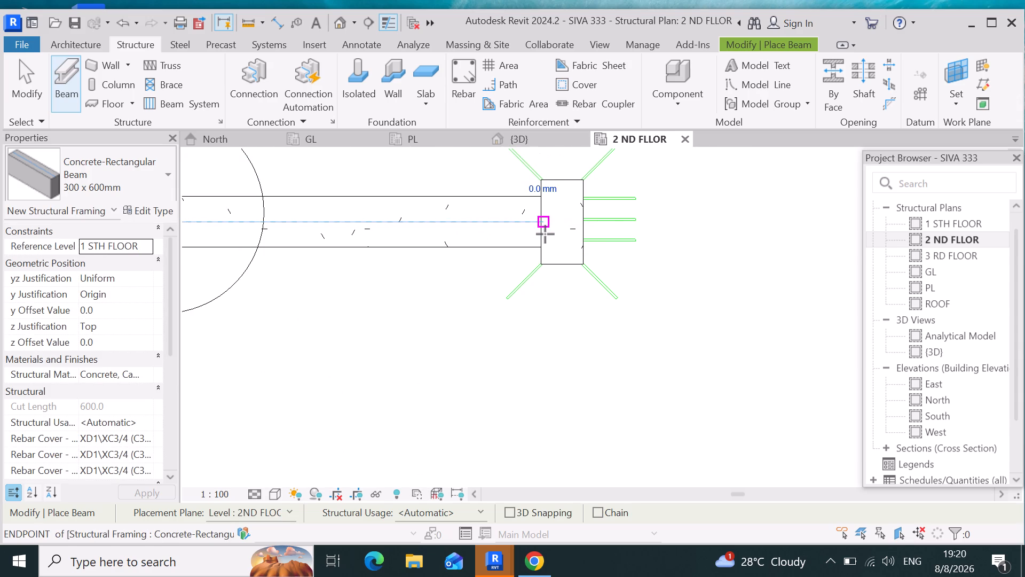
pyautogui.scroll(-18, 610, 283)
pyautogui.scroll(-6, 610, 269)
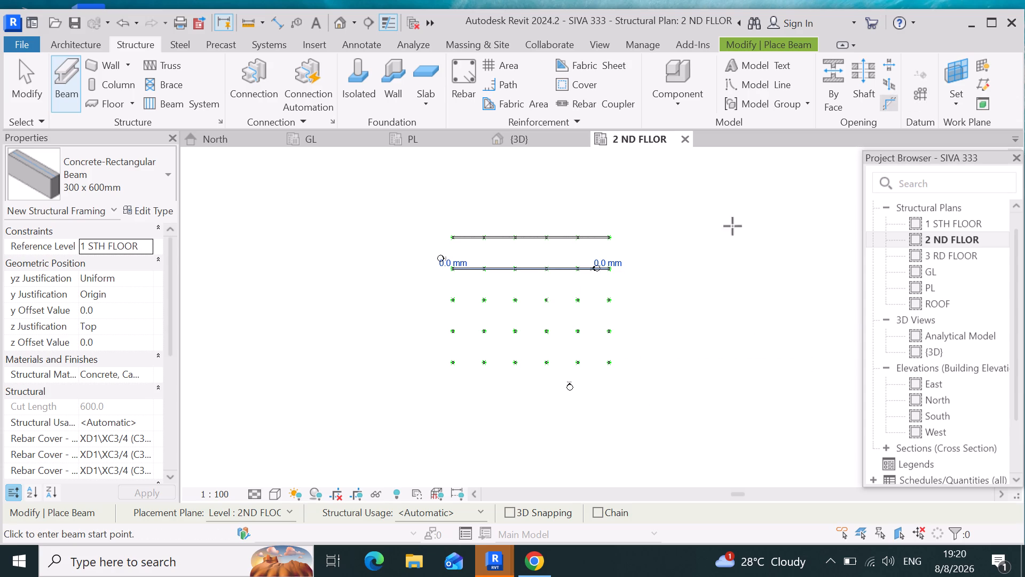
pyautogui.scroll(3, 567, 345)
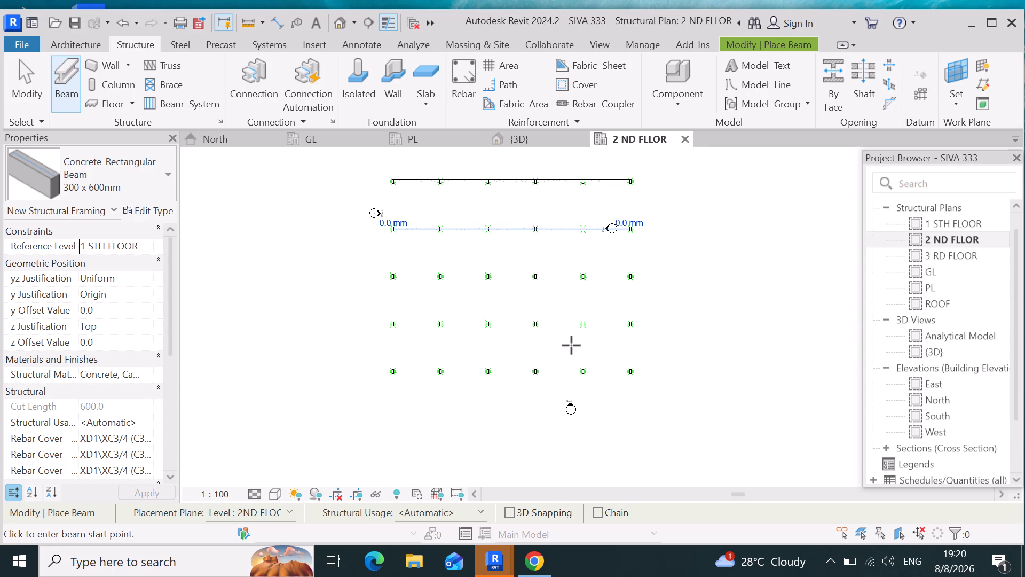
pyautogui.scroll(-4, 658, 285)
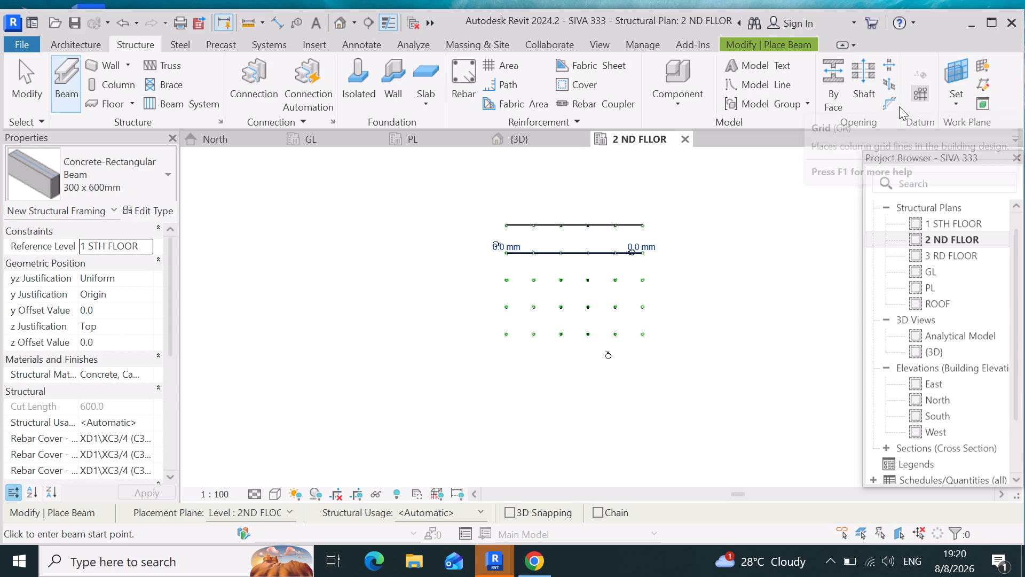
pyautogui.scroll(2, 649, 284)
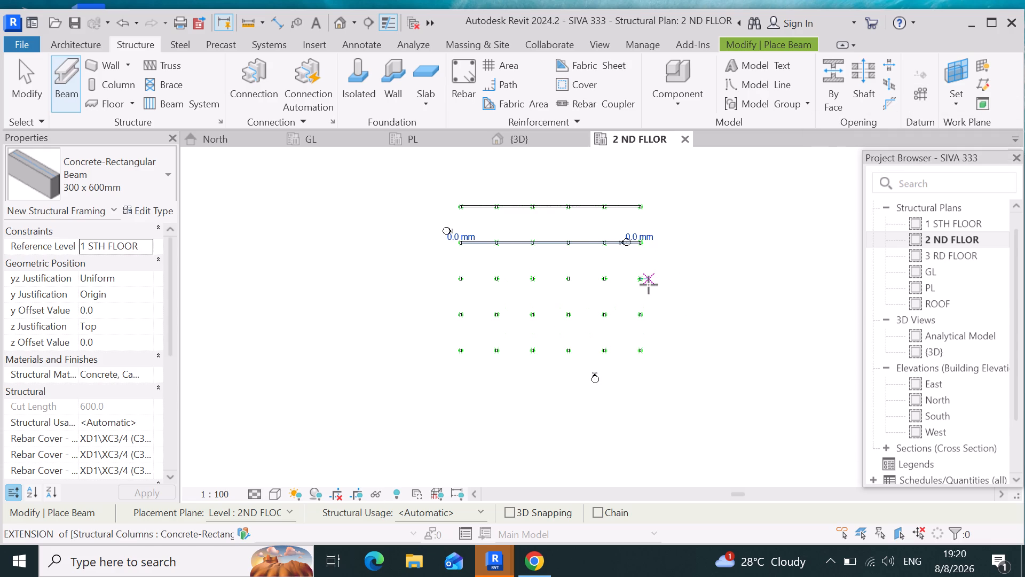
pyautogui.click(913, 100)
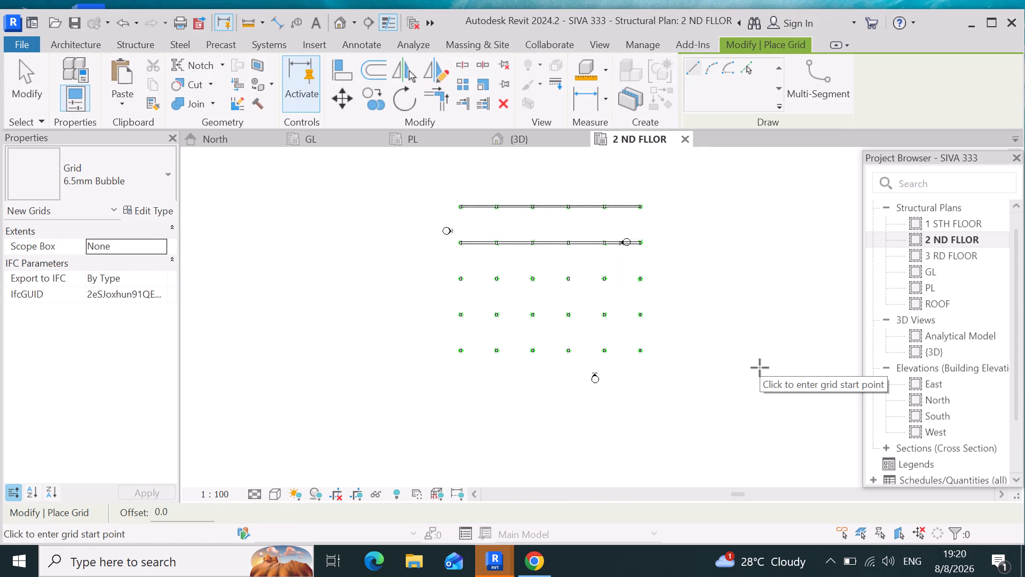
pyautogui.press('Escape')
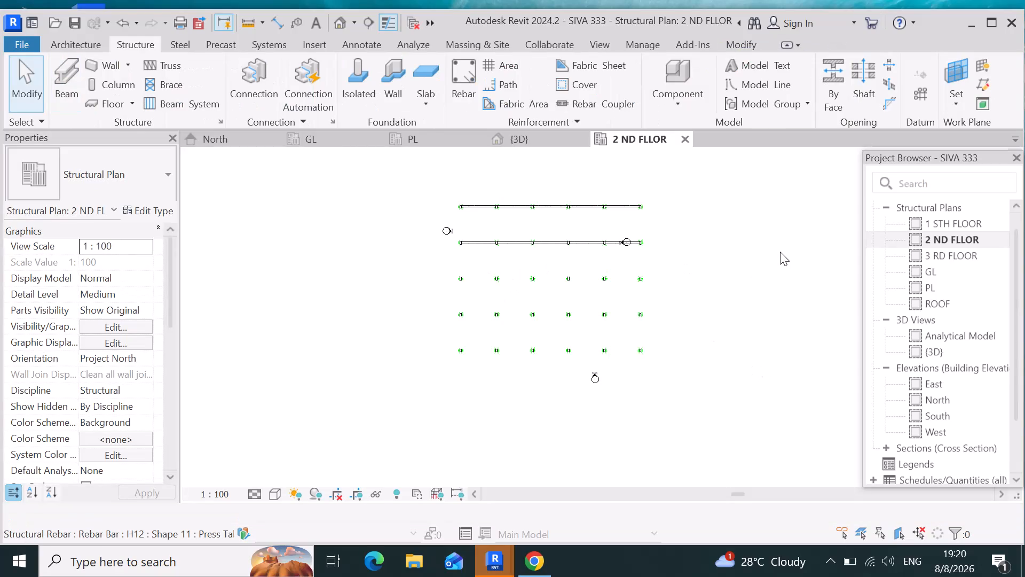
# Place a 300 x 600mm Concrete-Rectangular Beam along the third row of columns, from the west end column to the east end column.
pyautogui.scroll(3, 566, 326)
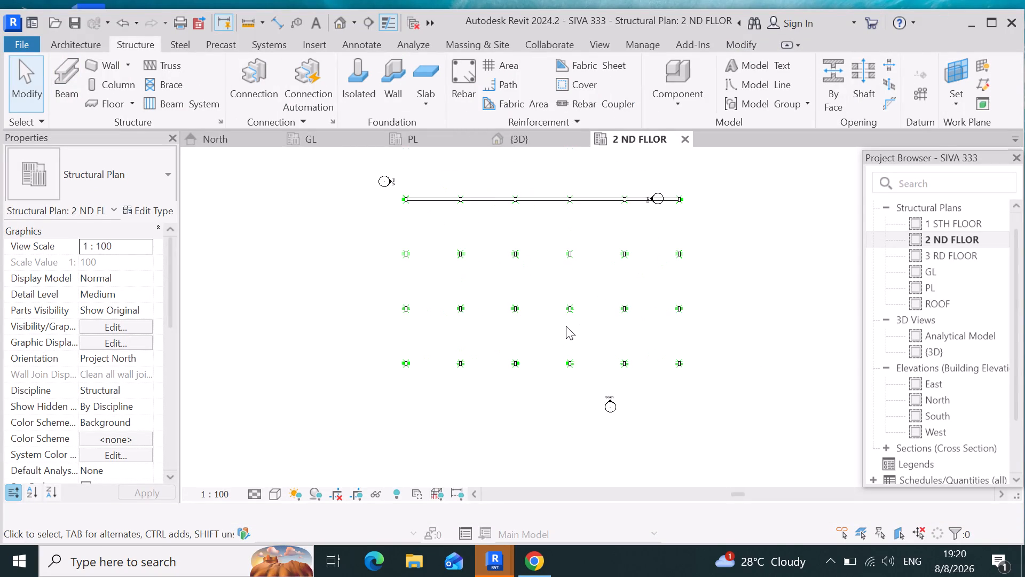
pyautogui.scroll(-3, 707, 291)
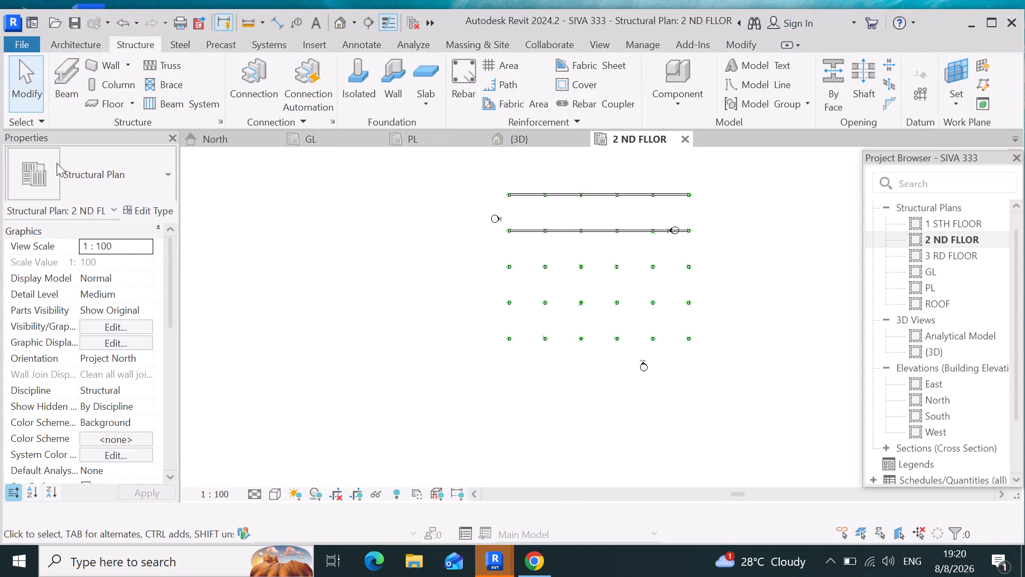
pyautogui.click(67, 103)
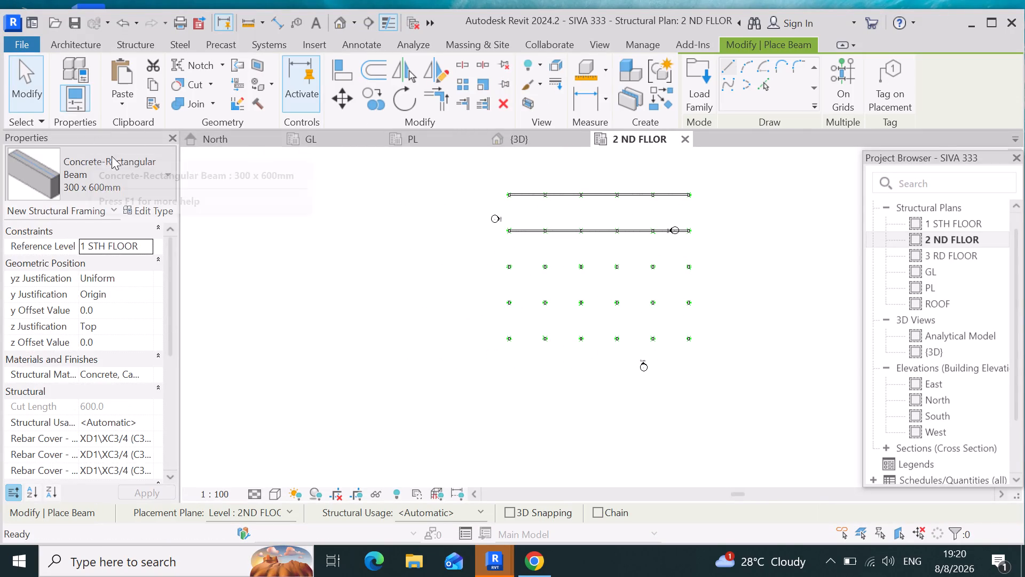
pyautogui.scroll(2, 586, 310)
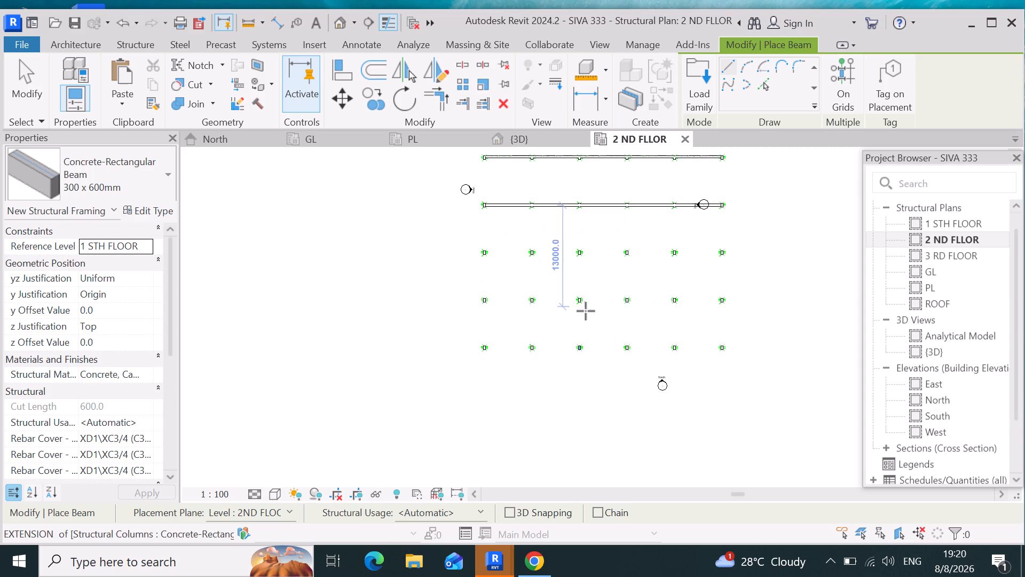
pyautogui.scroll(2, 538, 318)
pyautogui.scroll(6, 477, 252)
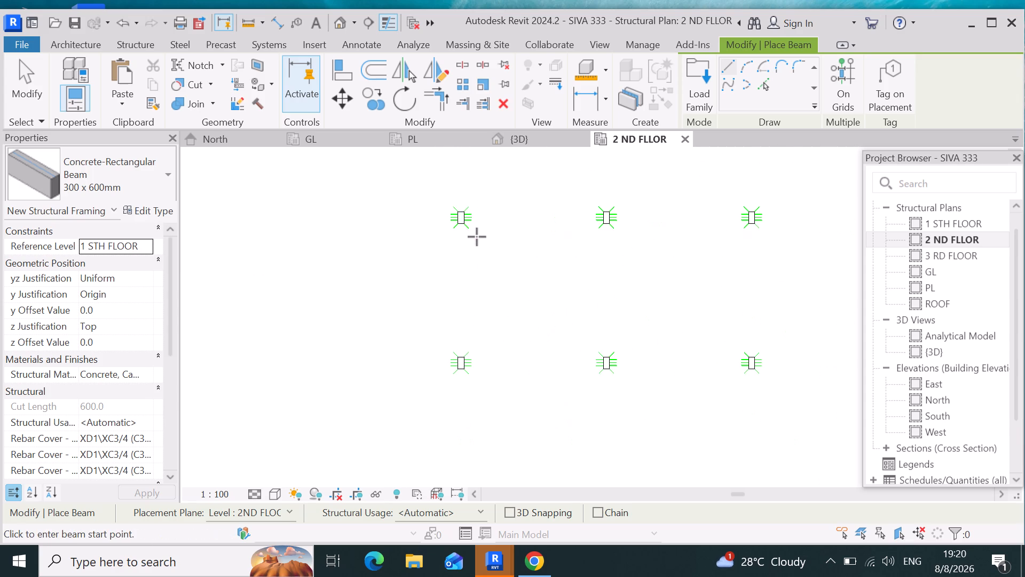
pyautogui.scroll(7, 474, 219)
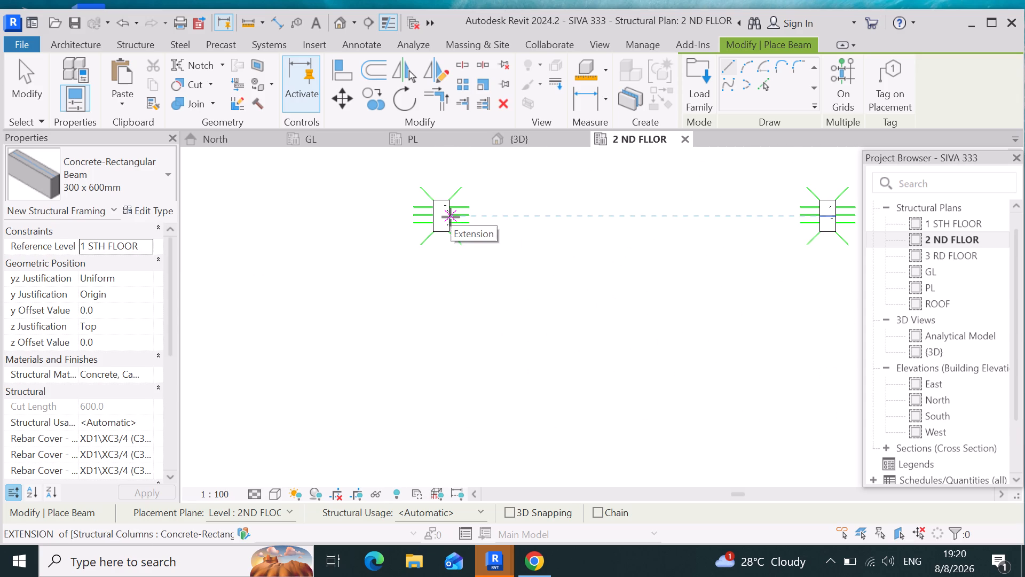
pyautogui.click(451, 217)
pyautogui.scroll(-13, 519, 251)
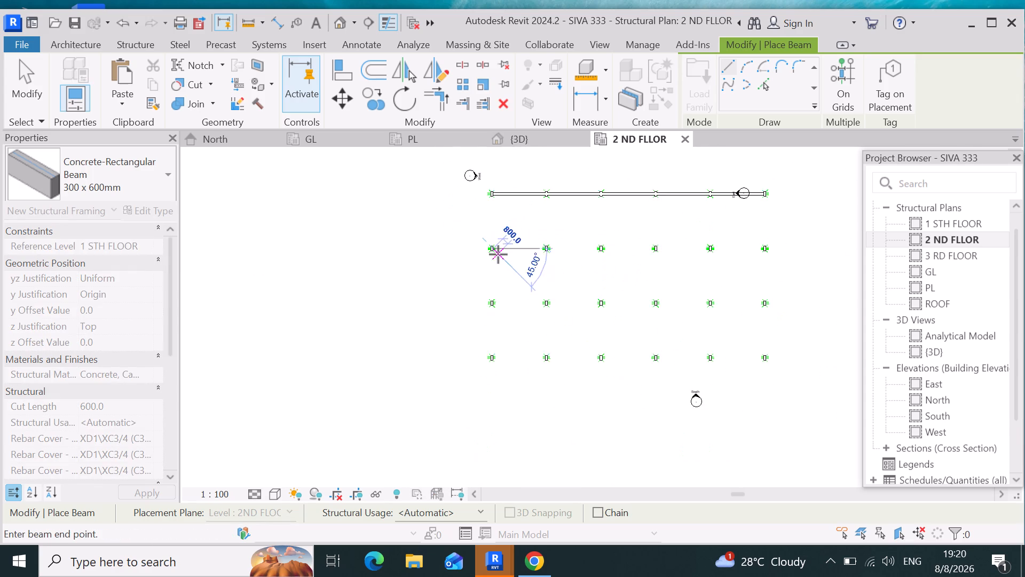
pyautogui.scroll(-5, 498, 254)
pyautogui.scroll(5, 665, 233)
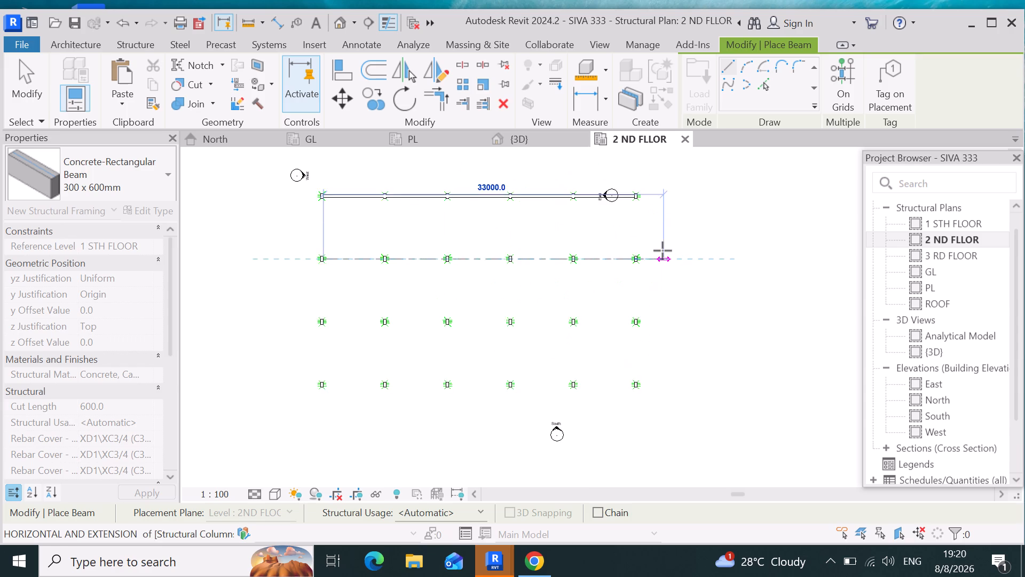
pyautogui.scroll(9, 661, 251)
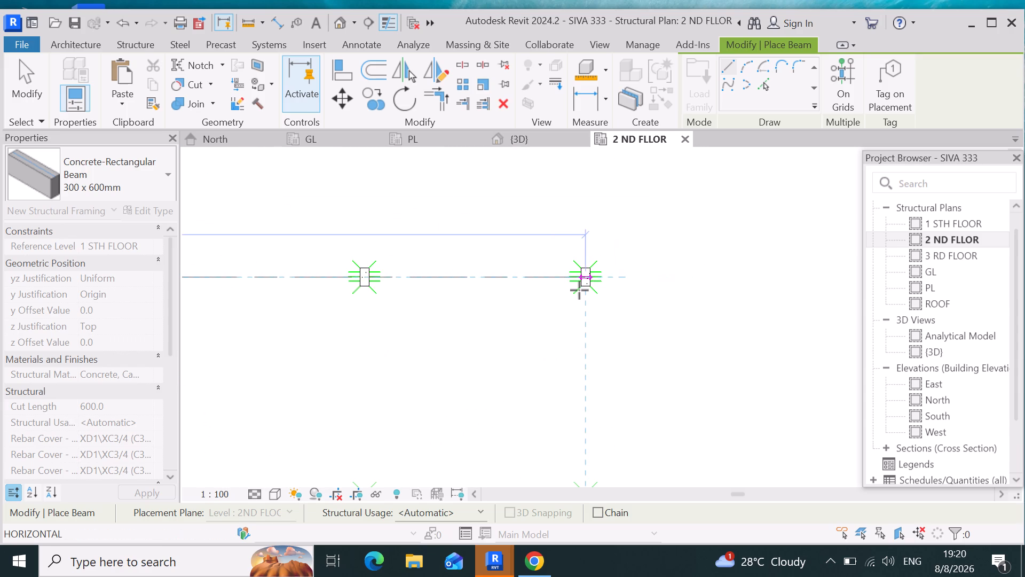
pyautogui.scroll(4, 579, 290)
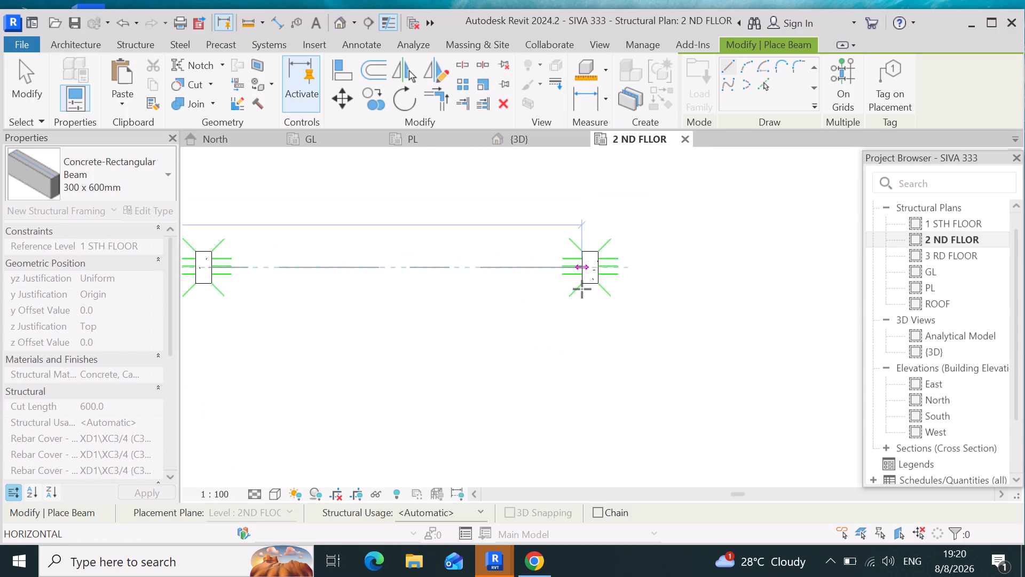
pyautogui.scroll(4, 582, 289)
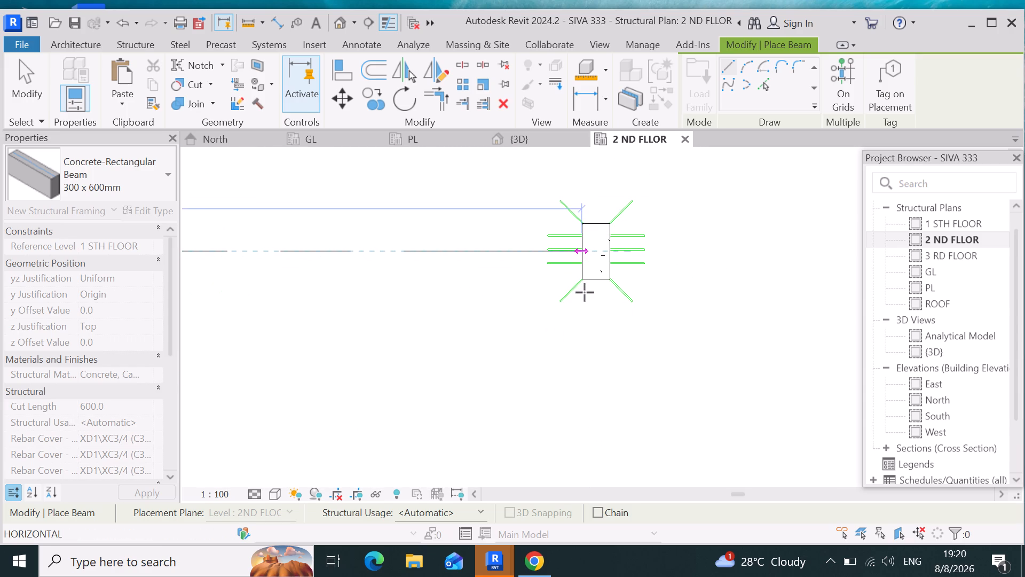
pyautogui.click(585, 292)
# Place a 300 x 600mm Concrete-Rectangular Beam along the fourth row of columns, from the west end column to the east end column.
pyautogui.scroll(-9, 721, 356)
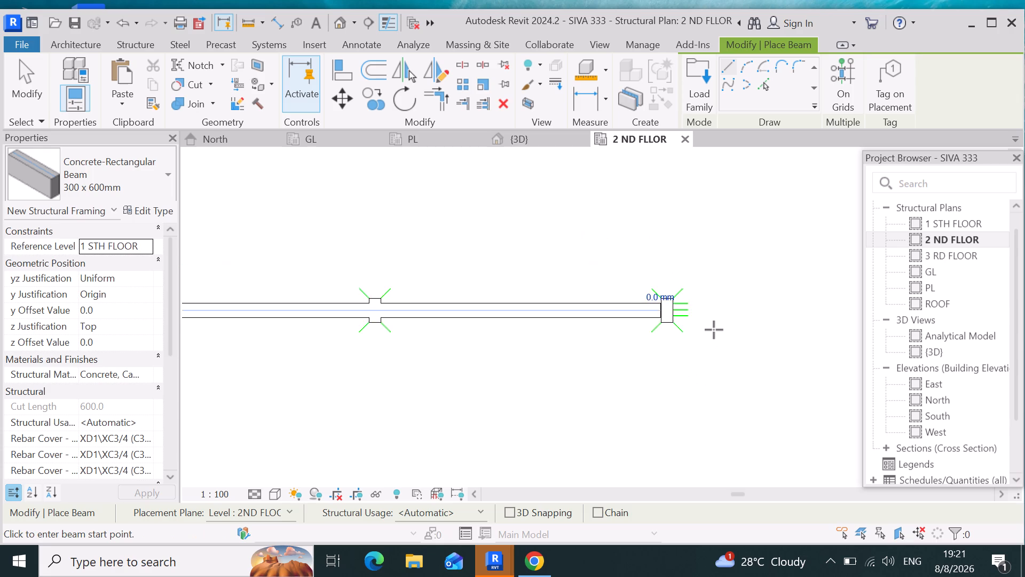
pyautogui.scroll(-8, 714, 330)
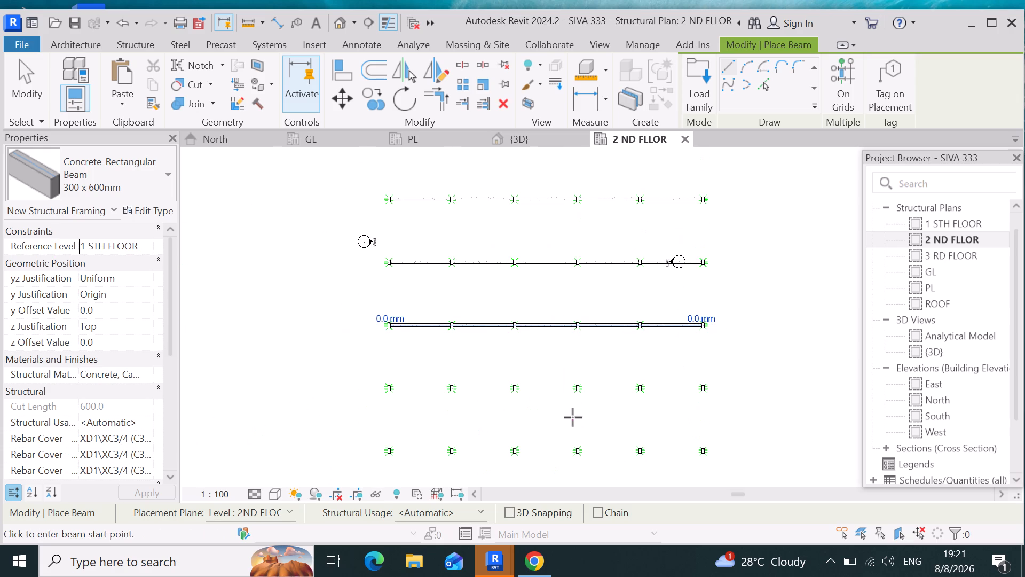
pyautogui.scroll(-4, 735, 387)
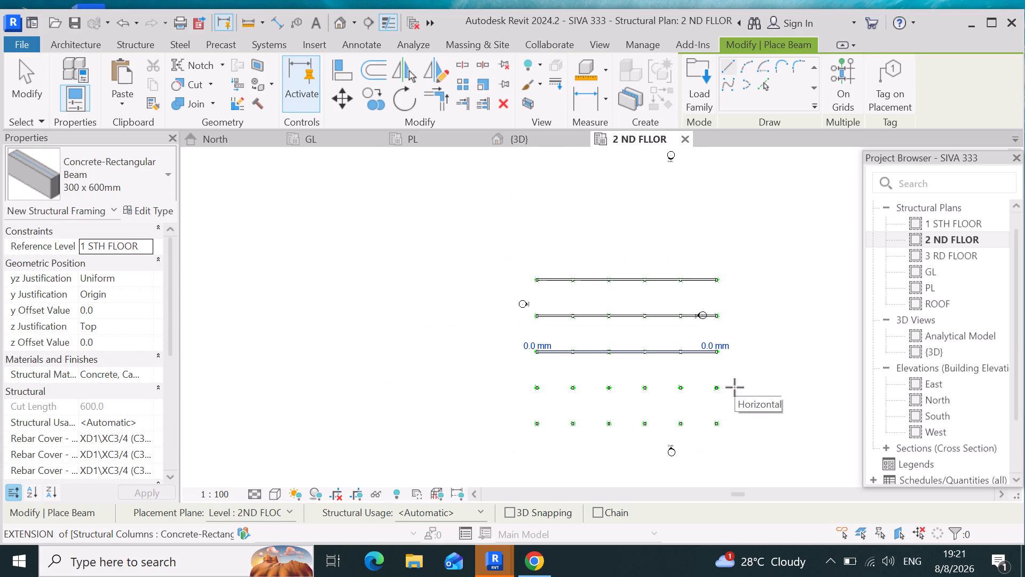
pyautogui.scroll(4, 619, 459)
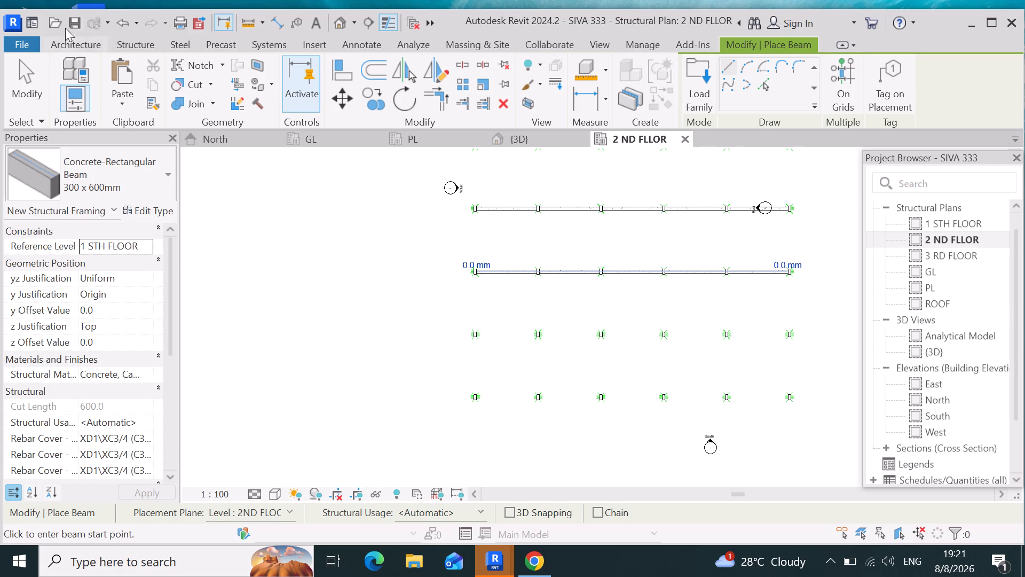
pyautogui.scroll(12, 484, 330)
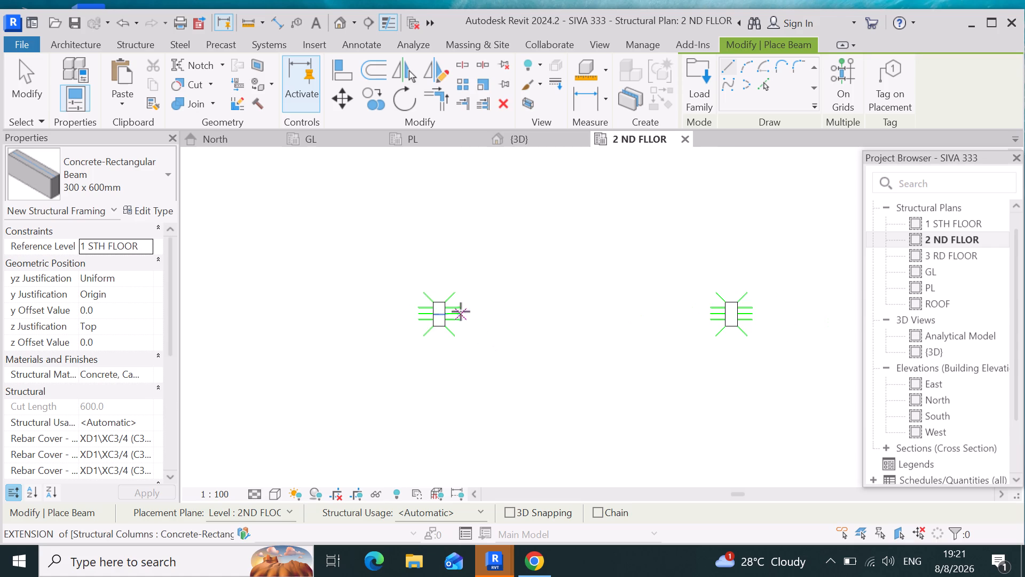
pyautogui.scroll(8, 461, 311)
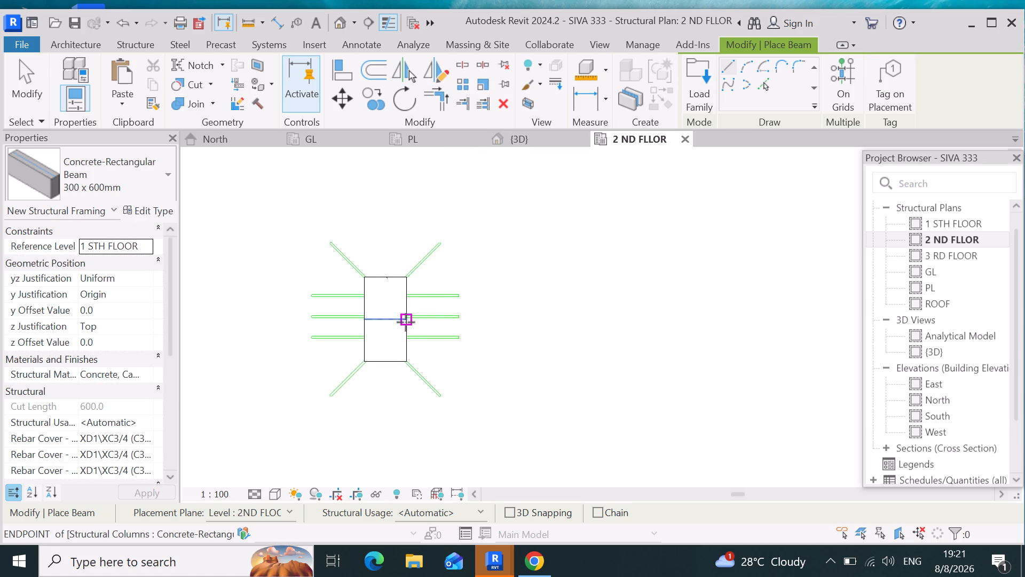
pyautogui.click(406, 322)
pyautogui.scroll(-18, 397, 324)
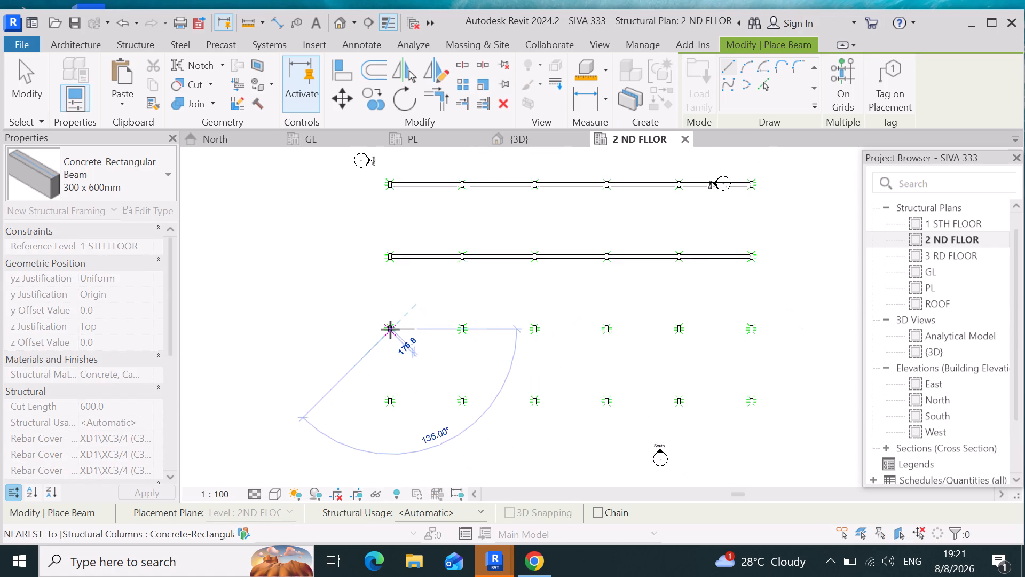
pyautogui.scroll(-4, 390, 330)
pyautogui.scroll(8, 642, 344)
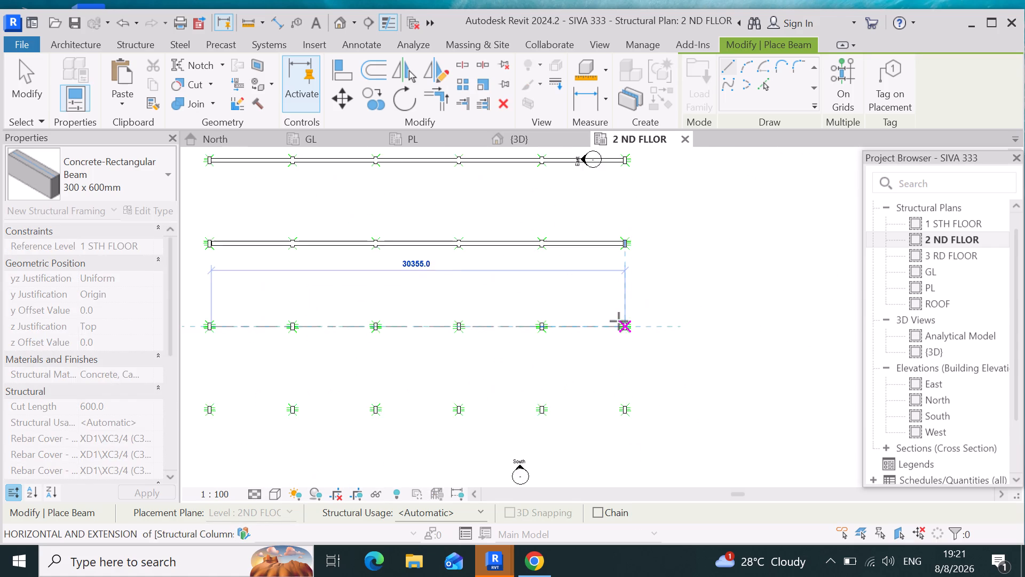
pyautogui.scroll(16, 619, 321)
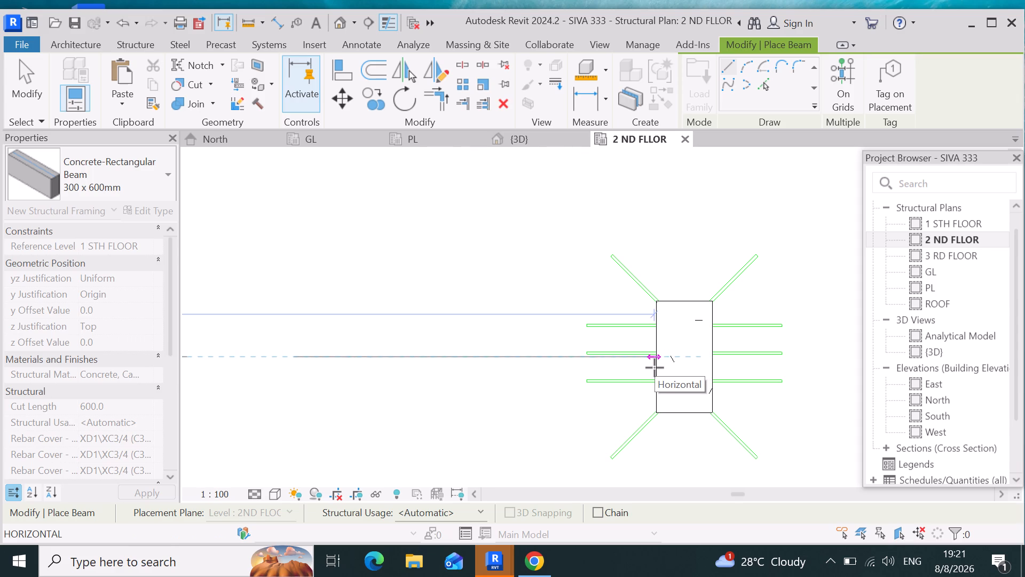
pyautogui.click(654, 369)
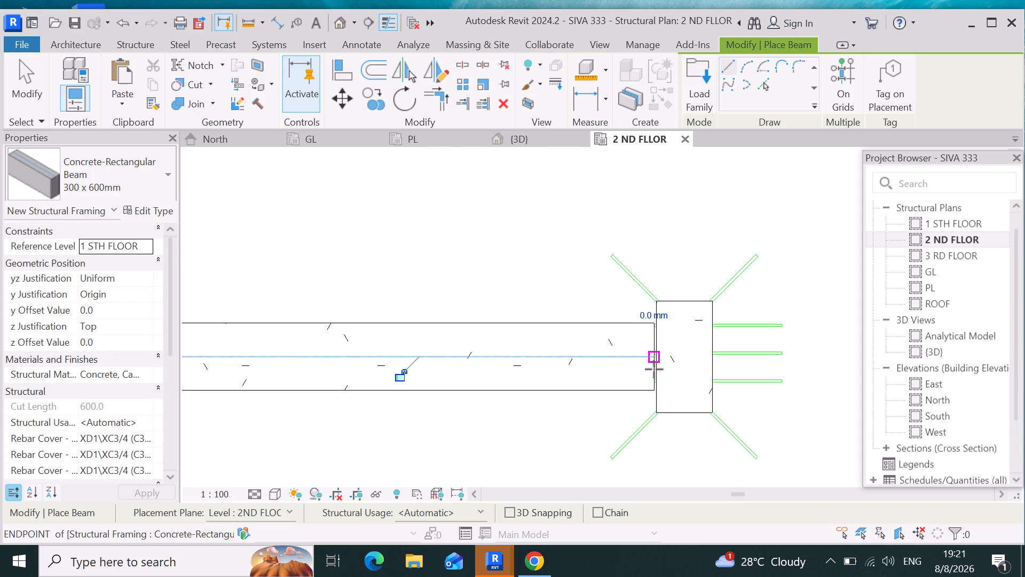
# Place a 300 x 600mm Concrete-Rectangular Beam along the fifth, southernmost row of columns, from the west end column to the east end column.
pyautogui.scroll(-20, 688, 380)
pyautogui.scroll(-6, 684, 372)
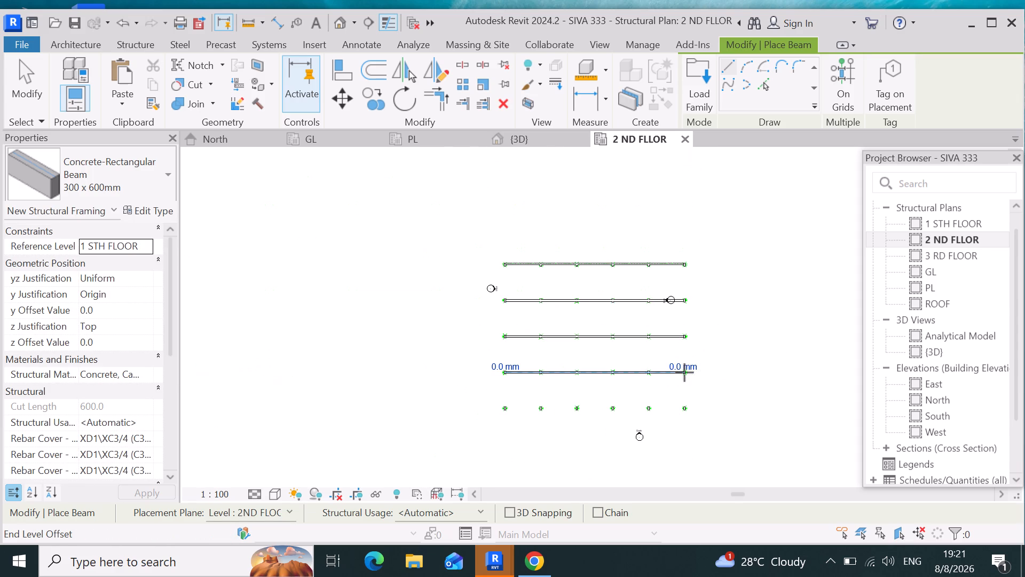
pyautogui.scroll(8, 546, 465)
pyautogui.scroll(19, 407, 278)
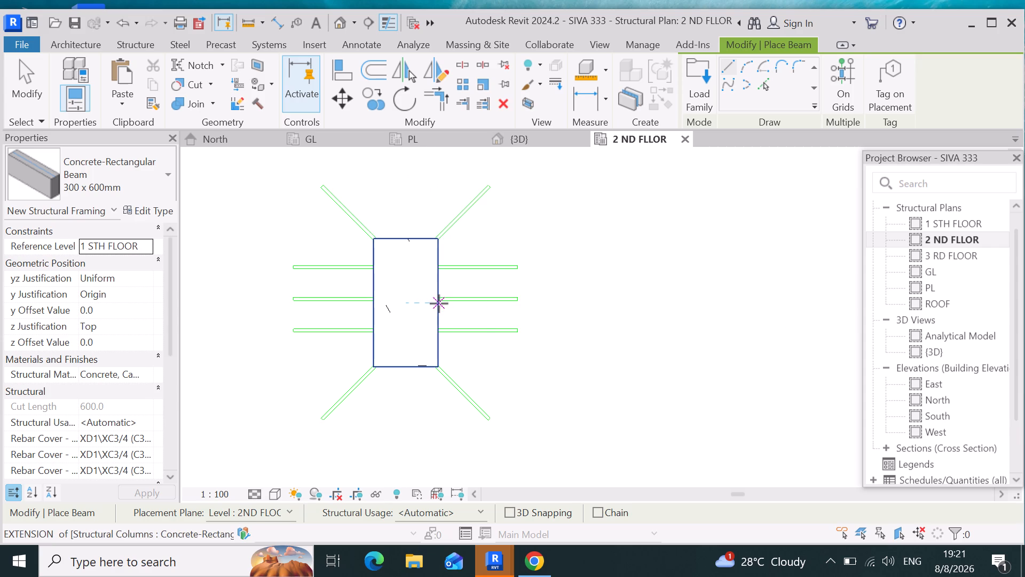
pyautogui.click(439, 303)
pyautogui.scroll(-17, 260, 322)
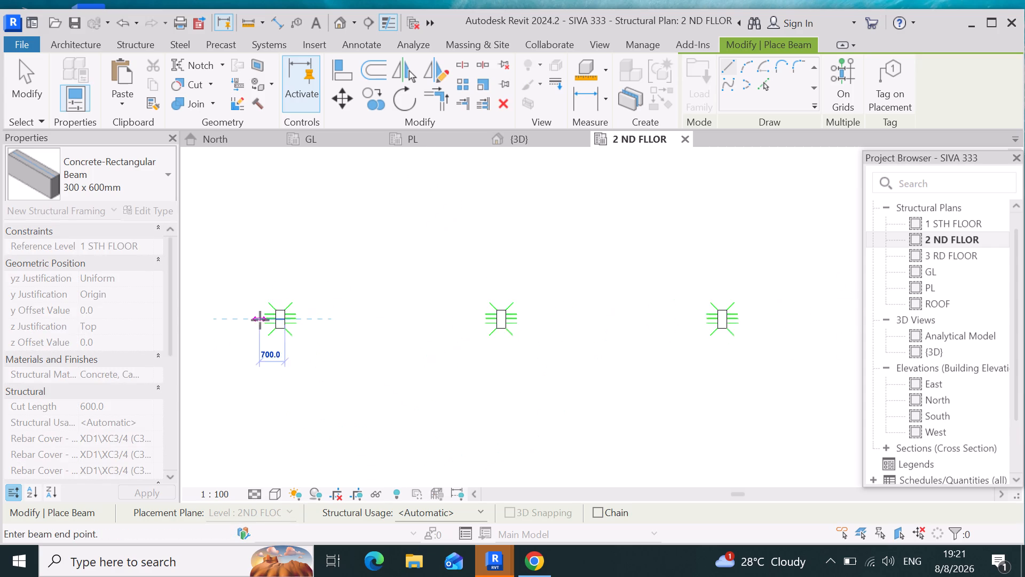
pyautogui.scroll(-2, 260, 320)
pyautogui.scroll(3, 848, 329)
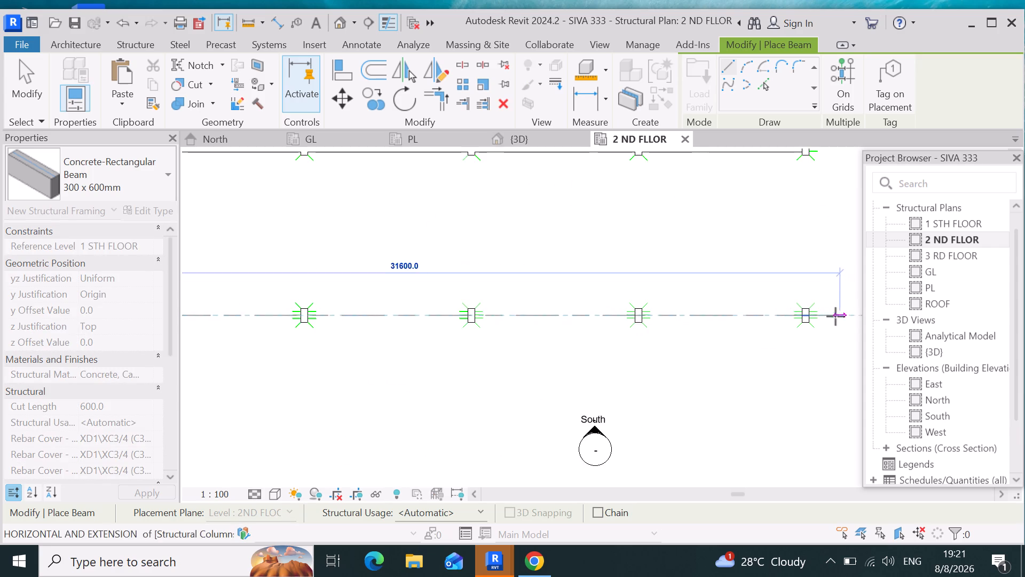
pyautogui.scroll(3, 826, 314)
pyautogui.scroll(3, 774, 328)
pyautogui.scroll(6, 823, 317)
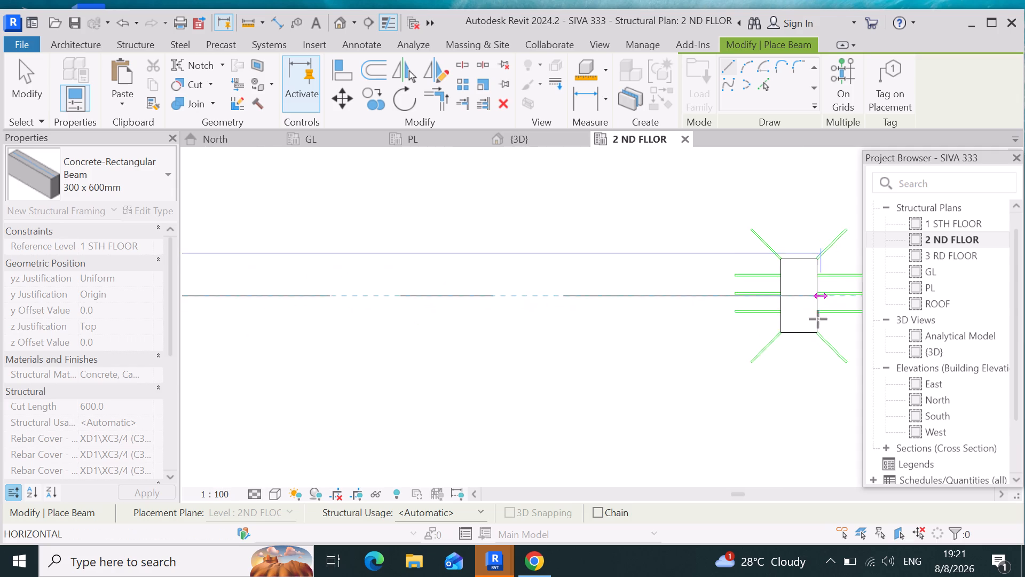
pyautogui.scroll(6, 812, 317)
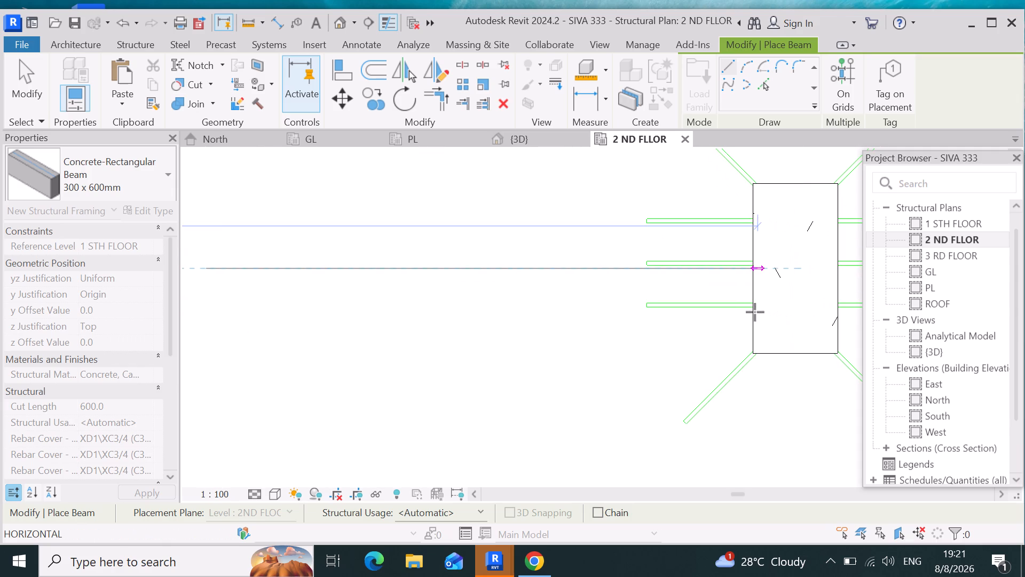
pyautogui.click(749, 312)
# Place a 300 x 600mm Concrete-Rectangular Beam along the westernmost column line, from the north end column to the south end column.
pyautogui.scroll(-5, 754, 325)
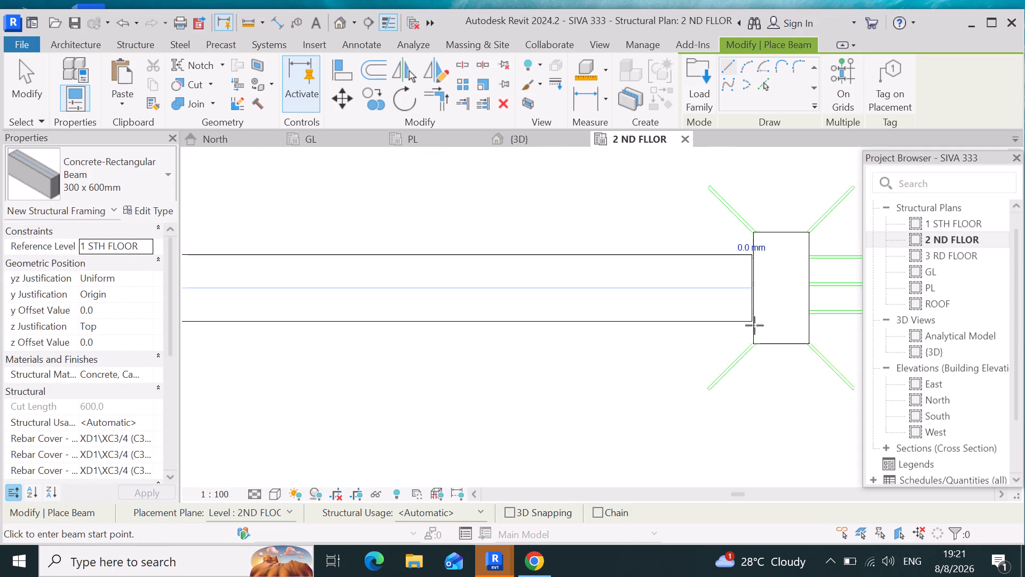
pyautogui.scroll(-1, 754, 325)
pyautogui.scroll(-18, 835, 368)
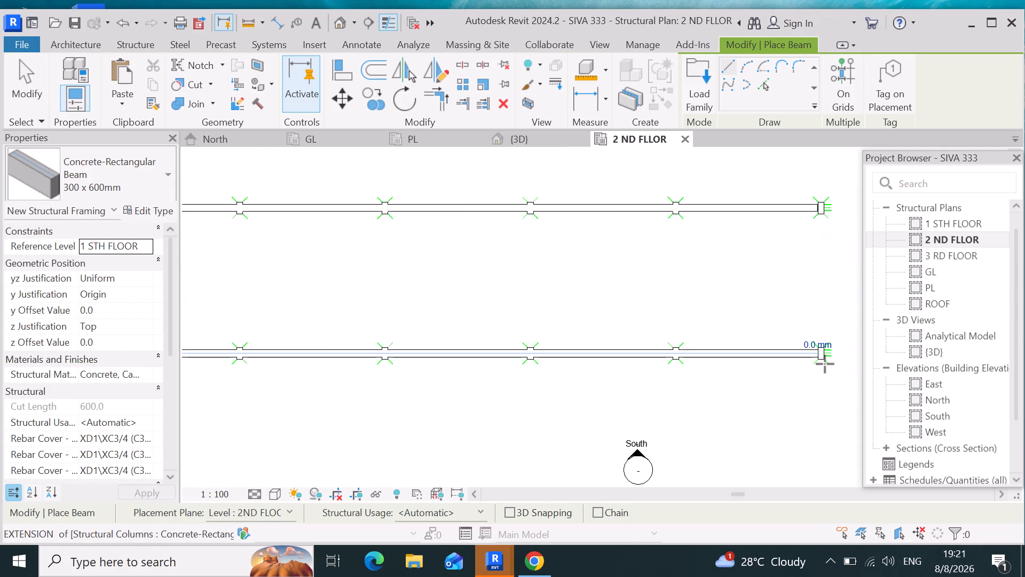
pyautogui.scroll(-6, 823, 364)
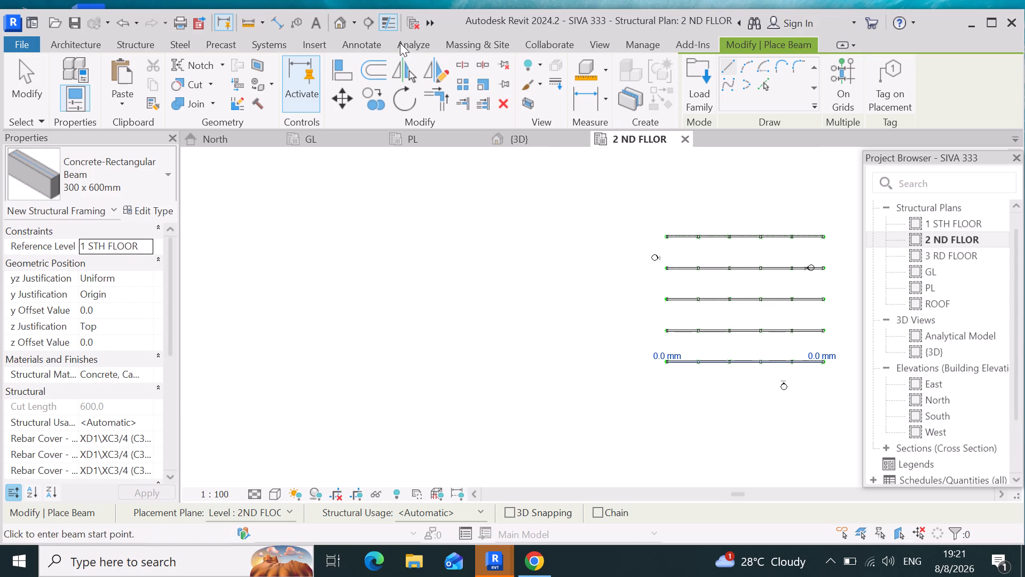
pyautogui.scroll(3, 676, 204)
pyautogui.scroll(4, 662, 301)
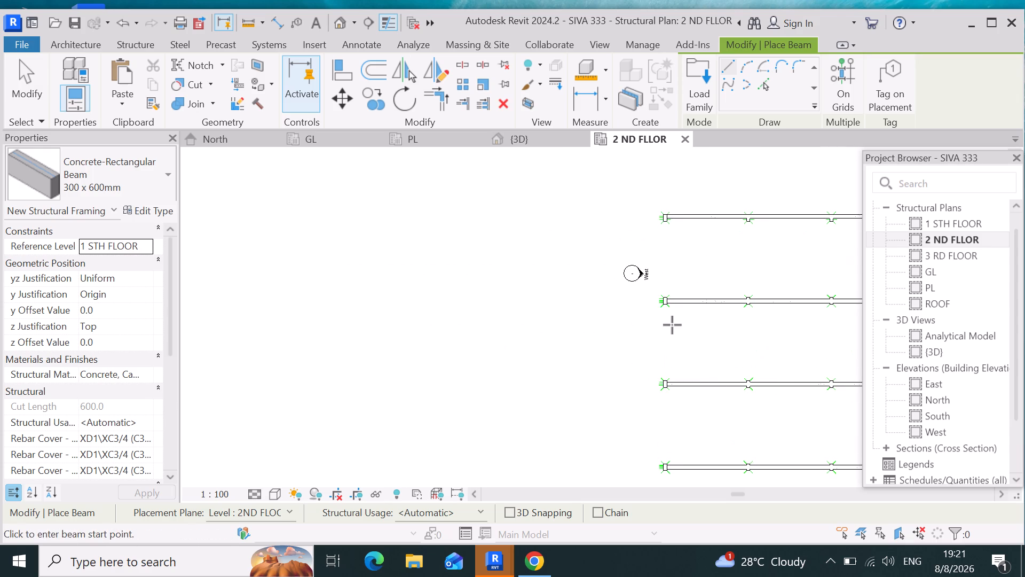
pyautogui.scroll(2, 665, 279)
pyautogui.scroll(11, 671, 199)
pyautogui.scroll(2, 635, 231)
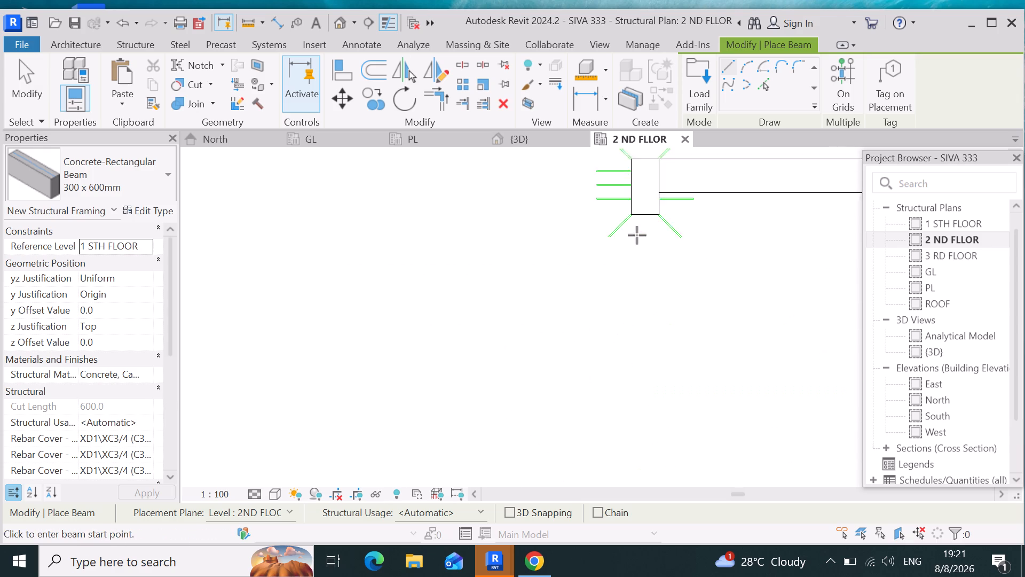
pyautogui.scroll(5, 637, 235)
pyautogui.scroll(-5, 649, 264)
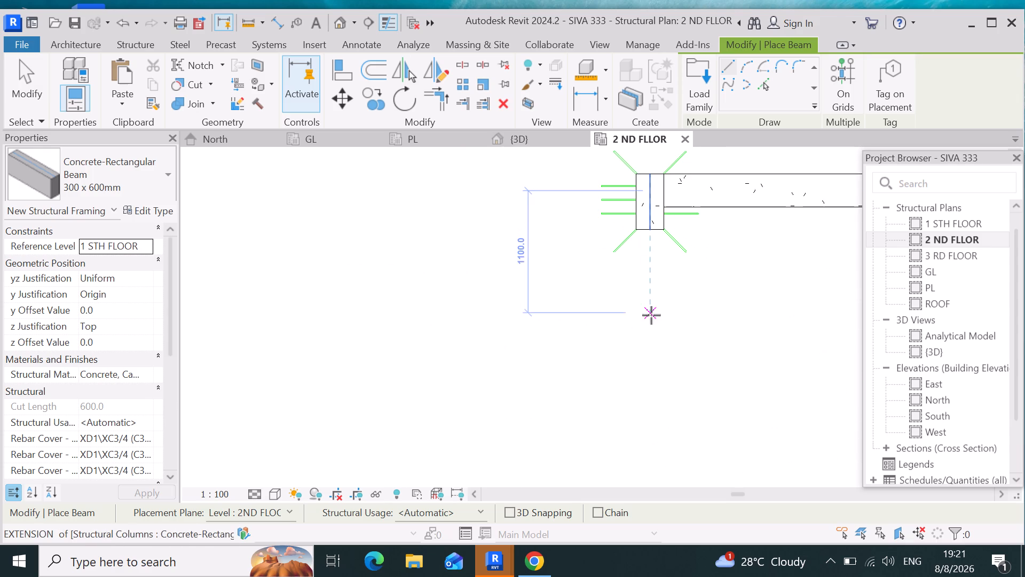
pyautogui.scroll(5, 651, 260)
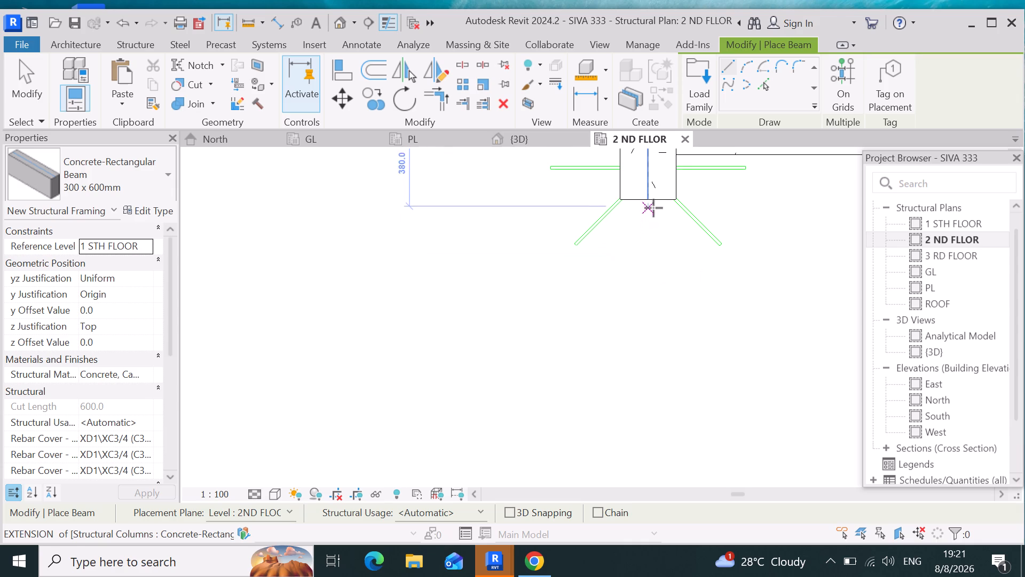
pyautogui.click(653, 199)
pyautogui.scroll(-5, 644, 284)
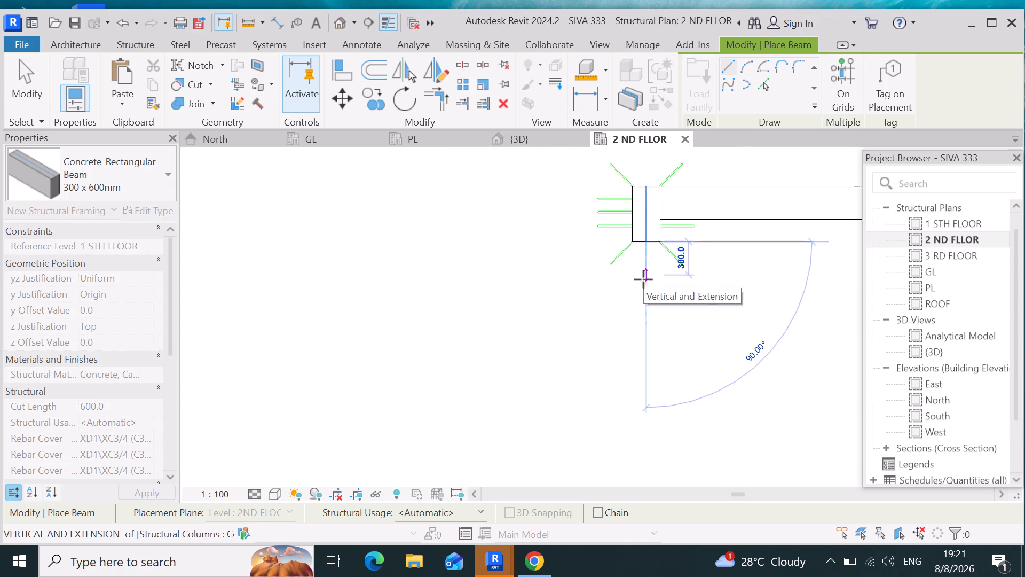
pyautogui.scroll(-19, 643, 279)
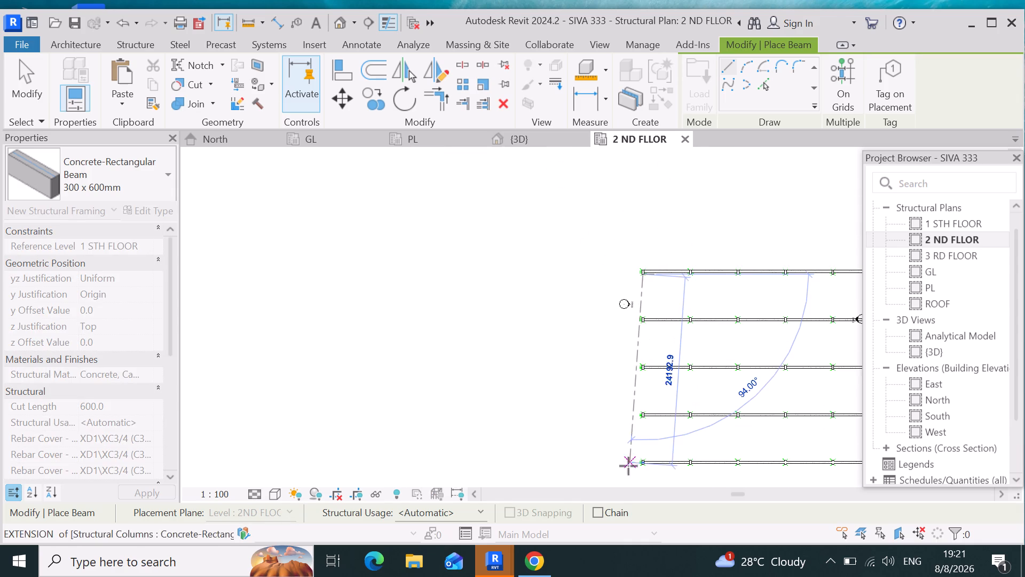
pyautogui.scroll(4, 642, 478)
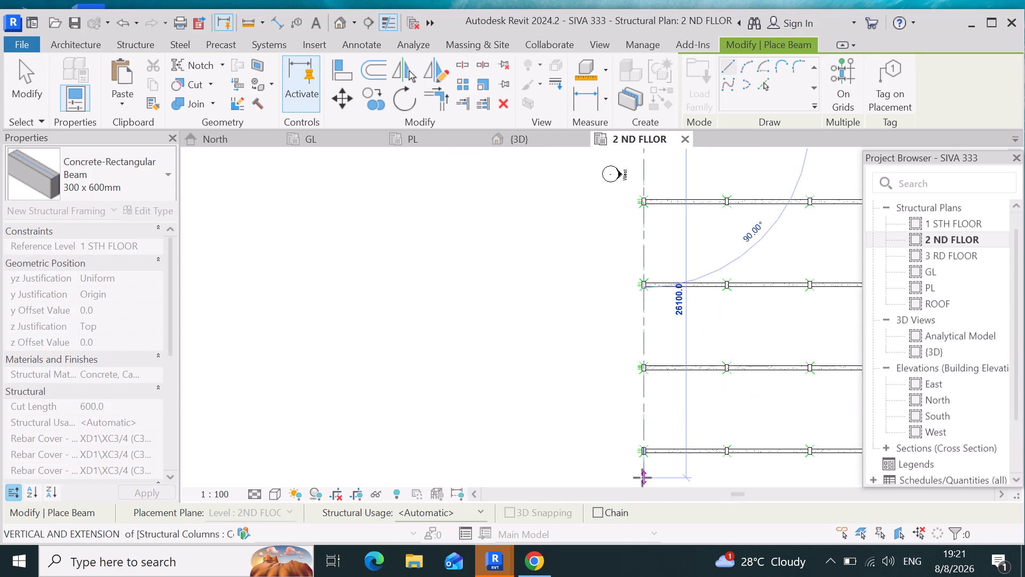
pyautogui.scroll(11, 643, 466)
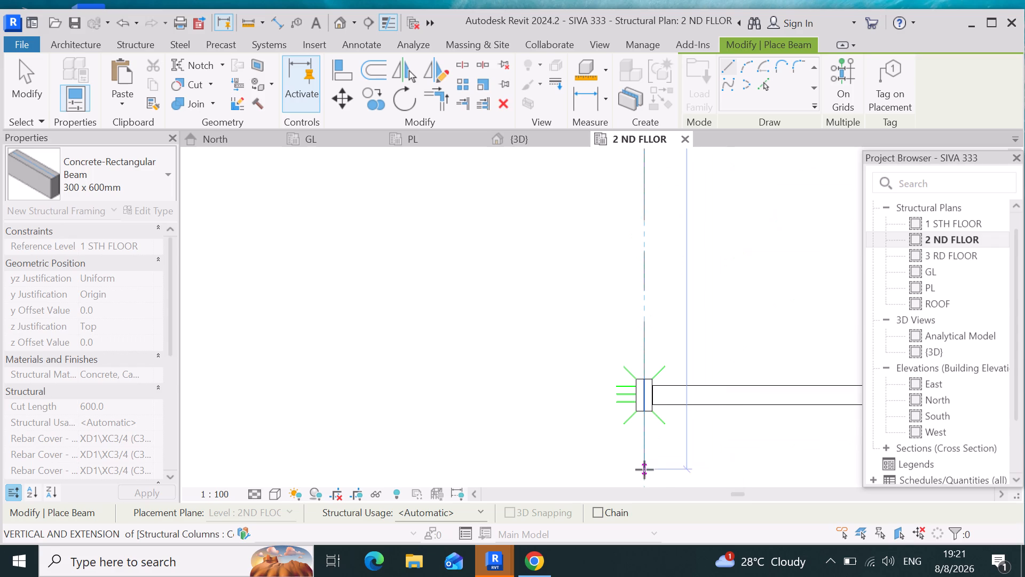
pyautogui.click(650, 383)
# Examine the westernmost beam and its joint with the southwest corner column.
pyautogui.scroll(-11, 635, 442)
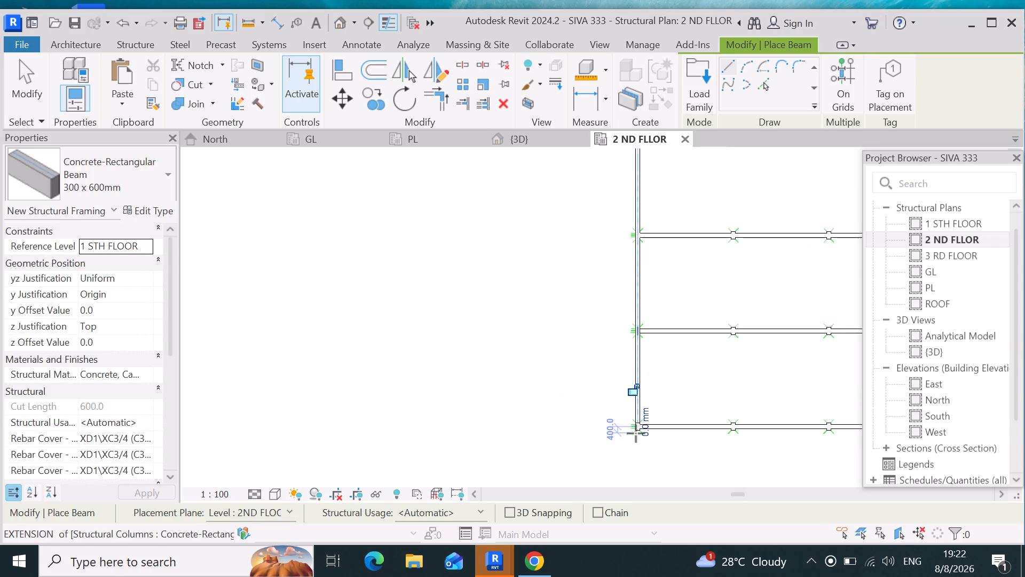
pyautogui.scroll(-5, 562, 492)
pyautogui.scroll(-4, 507, 363)
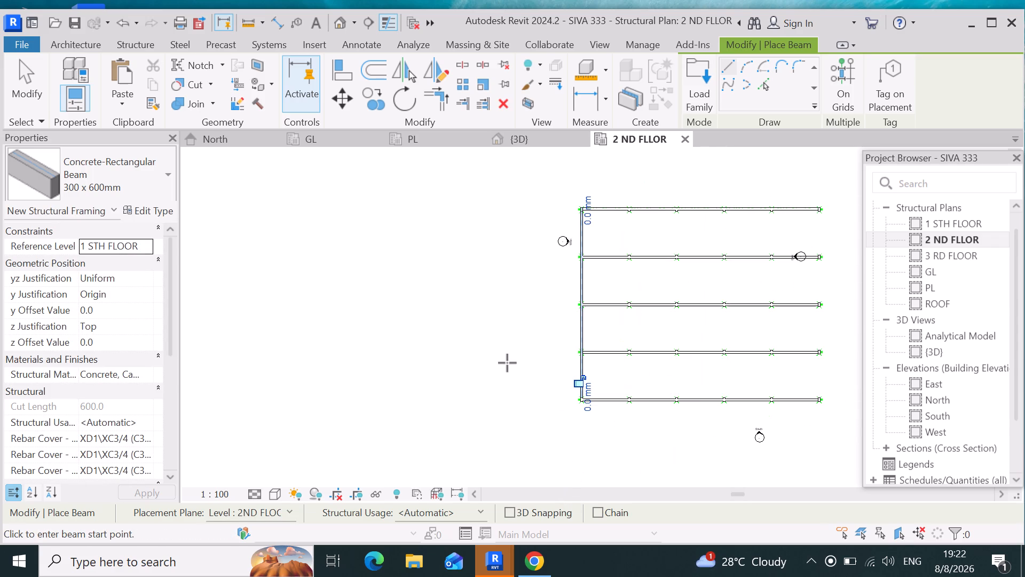
pyautogui.scroll(4, 589, 422)
pyautogui.scroll(8, 597, 360)
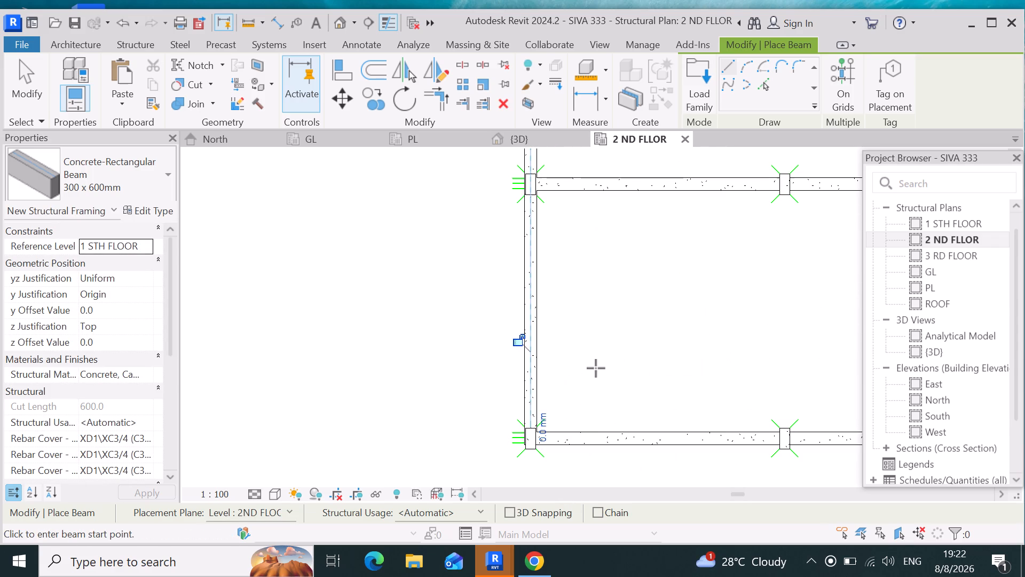
pyautogui.scroll(5, 548, 470)
pyautogui.scroll(4, 482, 395)
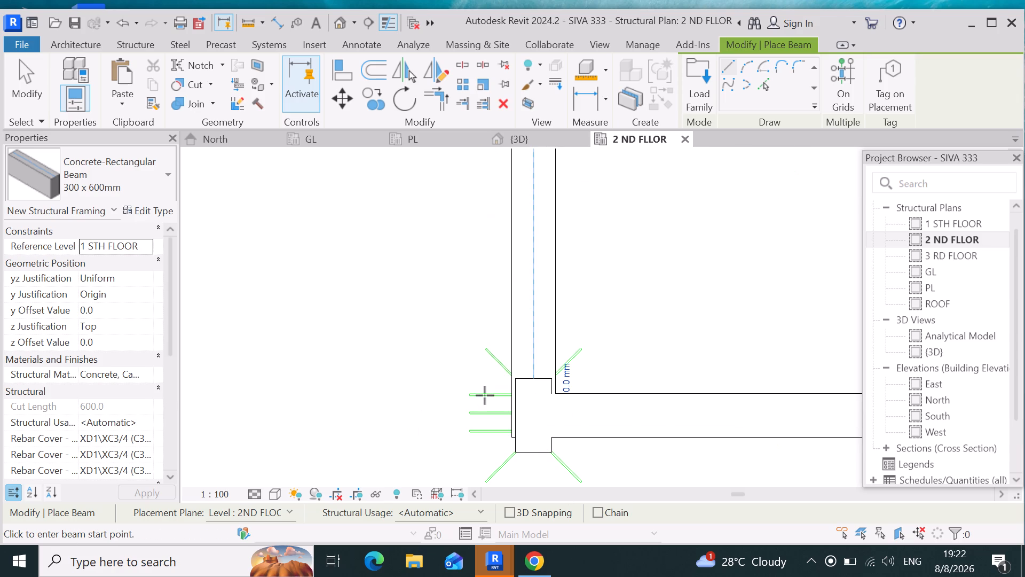
pyautogui.scroll(-5, 485, 444)
pyautogui.scroll(-4, 472, 396)
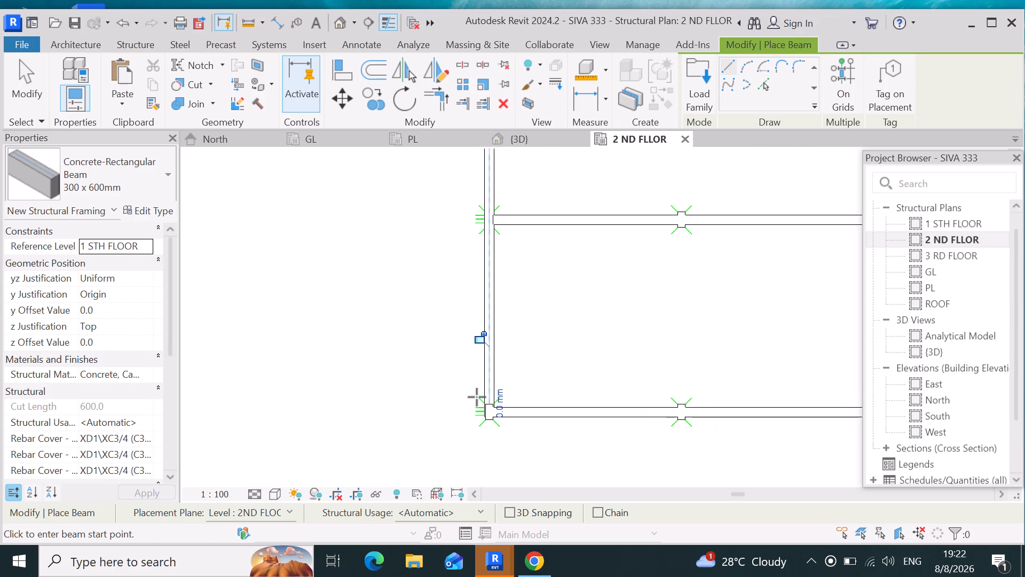
pyautogui.scroll(-13, 477, 397)
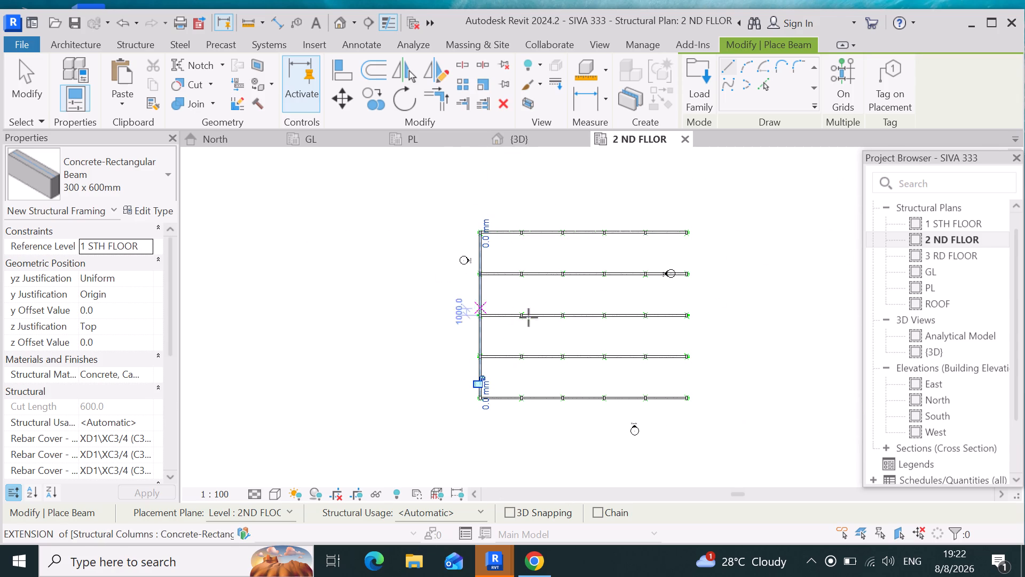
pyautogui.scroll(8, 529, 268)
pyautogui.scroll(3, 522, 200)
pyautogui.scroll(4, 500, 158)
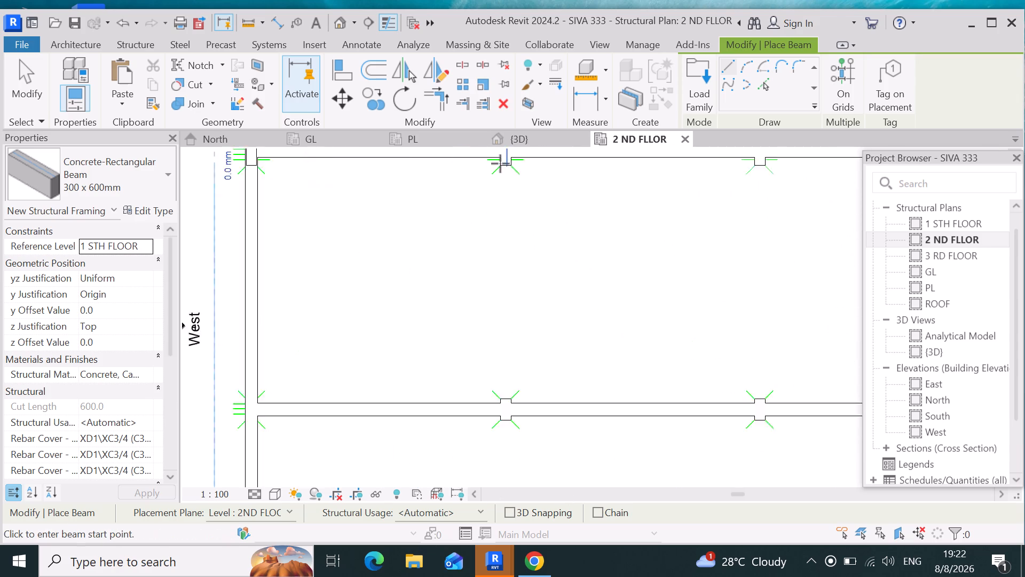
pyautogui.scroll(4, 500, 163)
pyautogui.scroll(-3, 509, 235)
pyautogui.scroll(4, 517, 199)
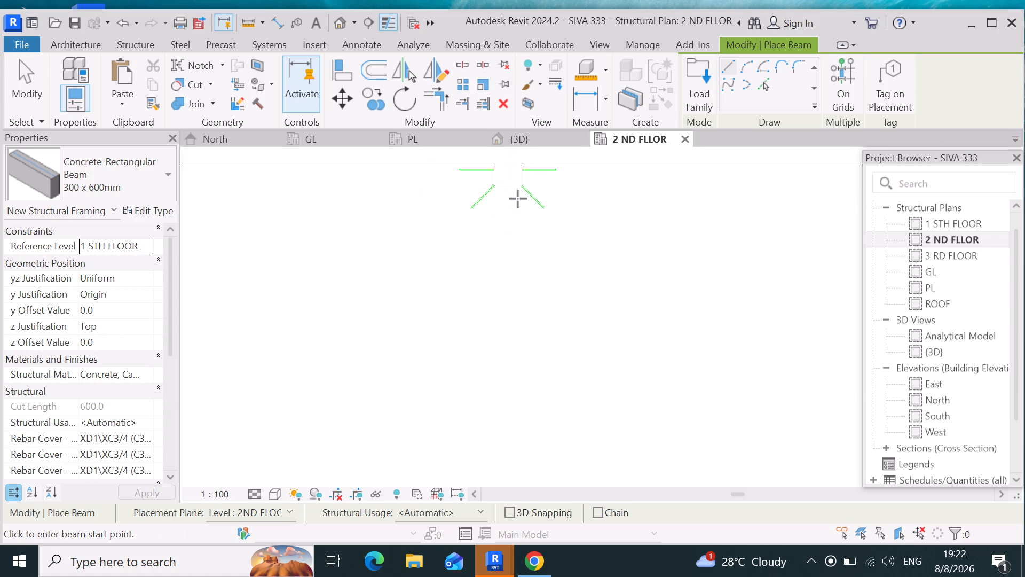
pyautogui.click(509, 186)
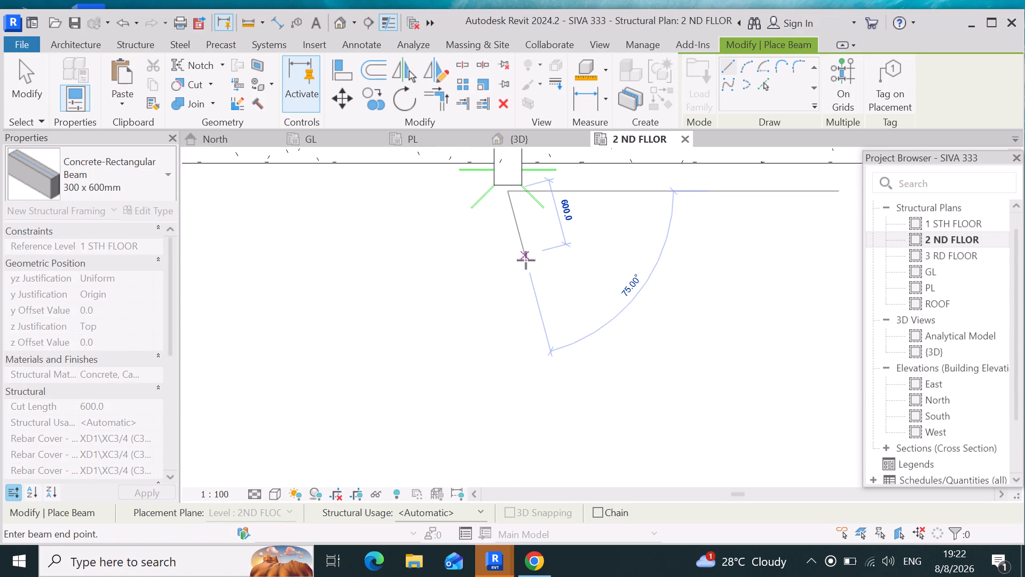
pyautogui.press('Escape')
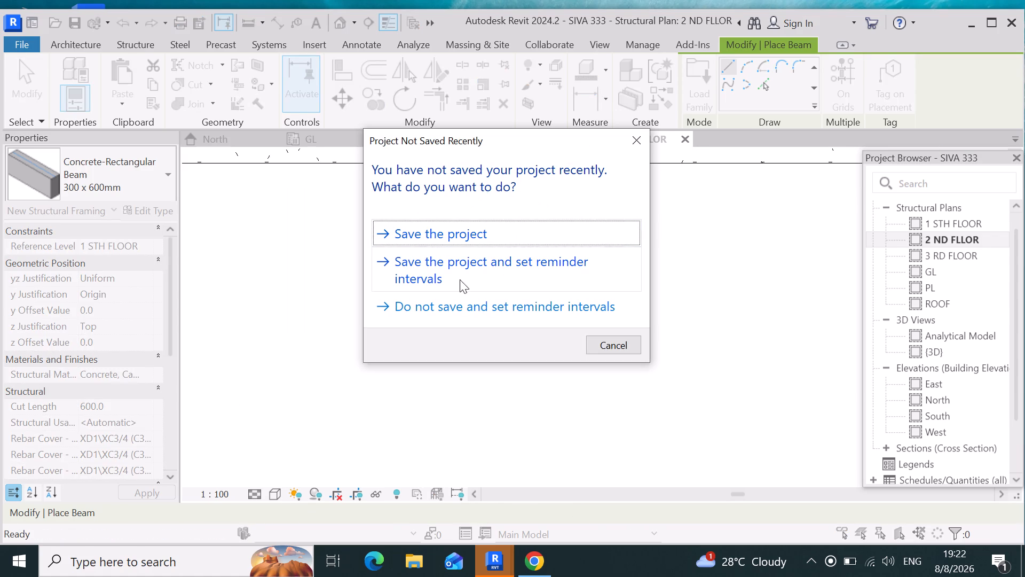
# Save the project.
pyautogui.click(588, 233)
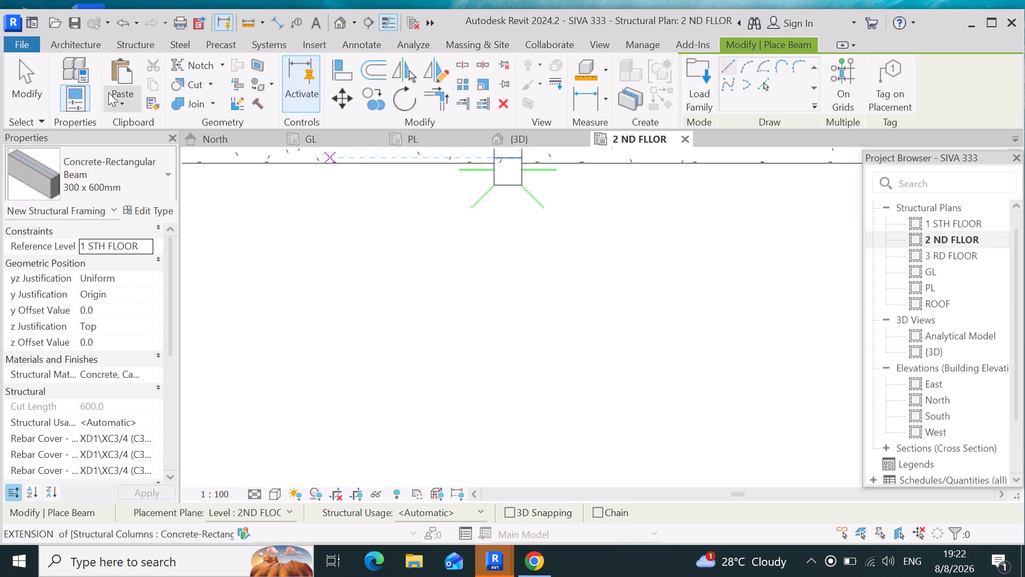
# Place a 300 x 600mm Concrete-Rectangular Beam along the second column line from the west, from the north end column to the south end column.
pyautogui.click(146, 41)
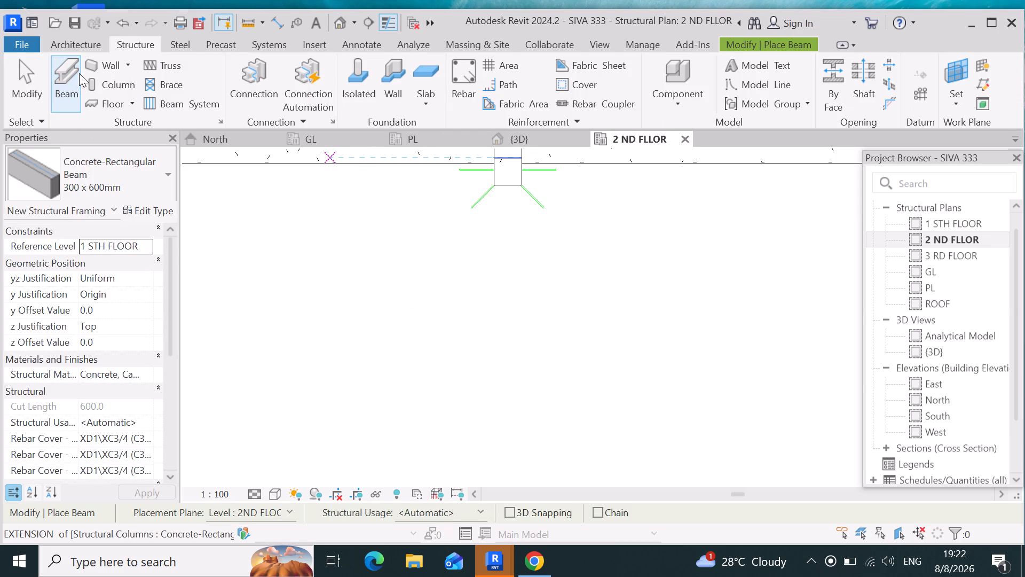
pyautogui.click(58, 75)
pyautogui.scroll(2, 508, 185)
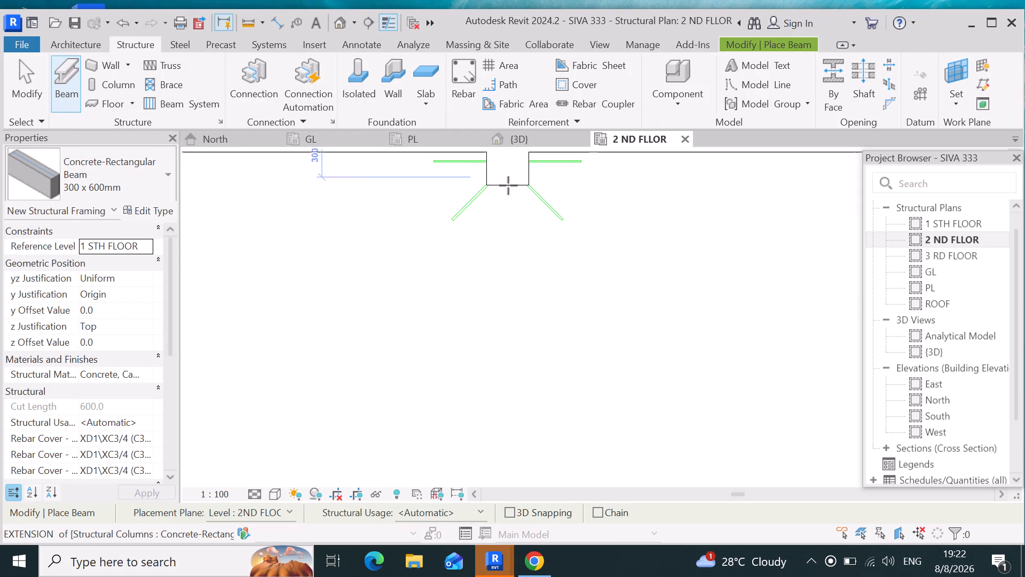
pyautogui.scroll(4, 508, 185)
pyautogui.click(509, 185)
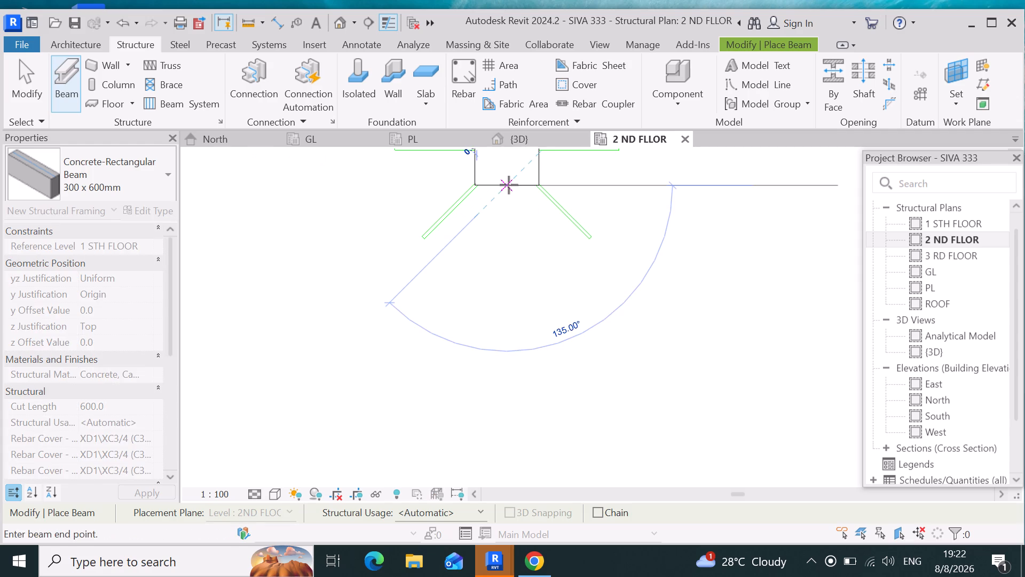
pyautogui.scroll(-20, 526, 261)
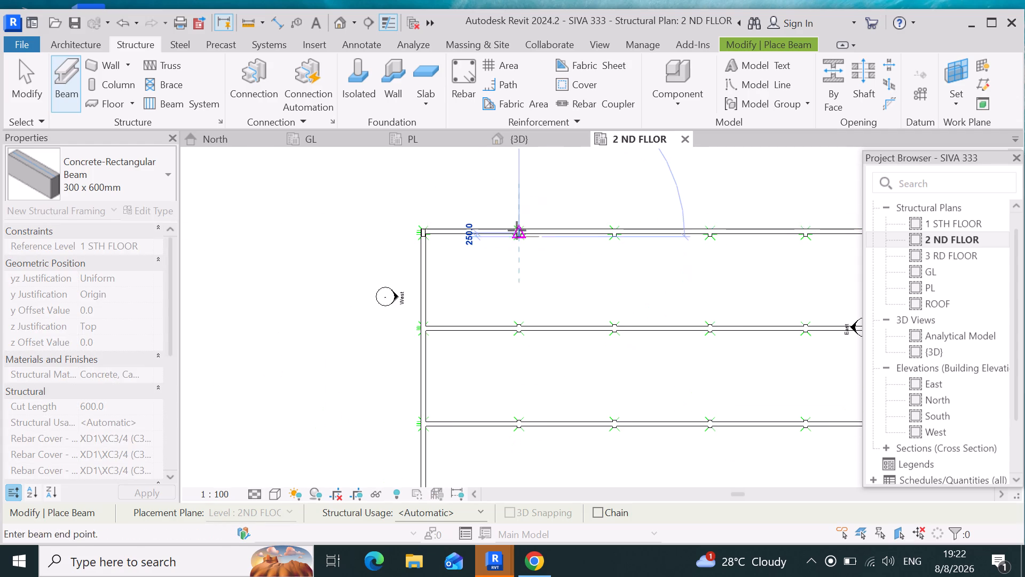
pyautogui.scroll(-1, 511, 368)
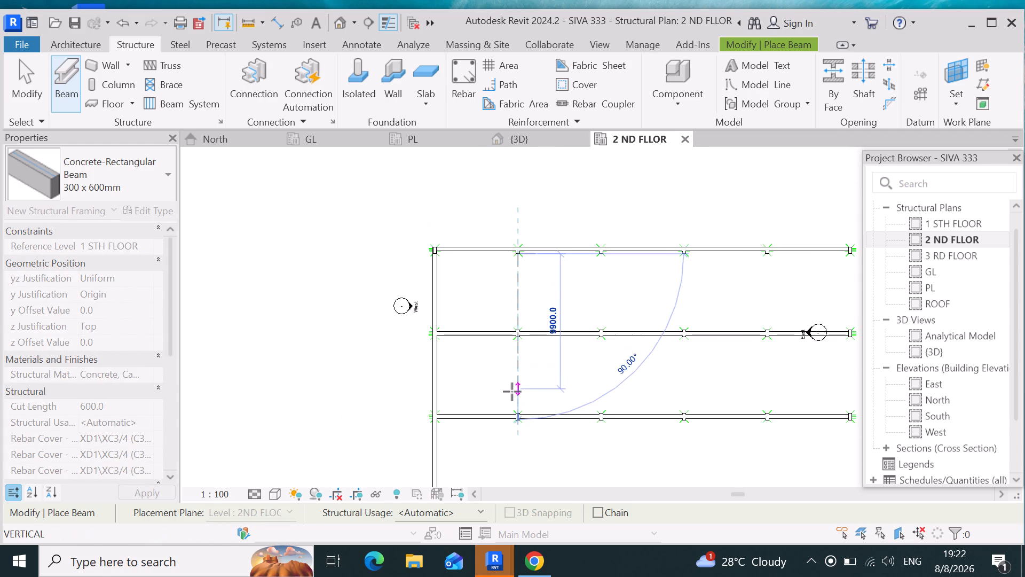
pyautogui.scroll(-9, 512, 392)
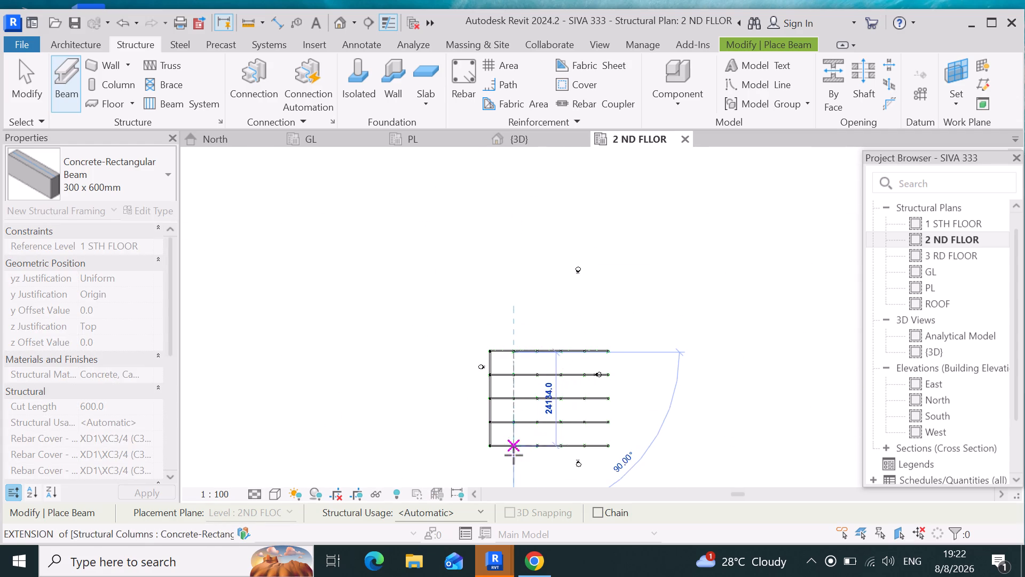
pyautogui.scroll(11, 514, 455)
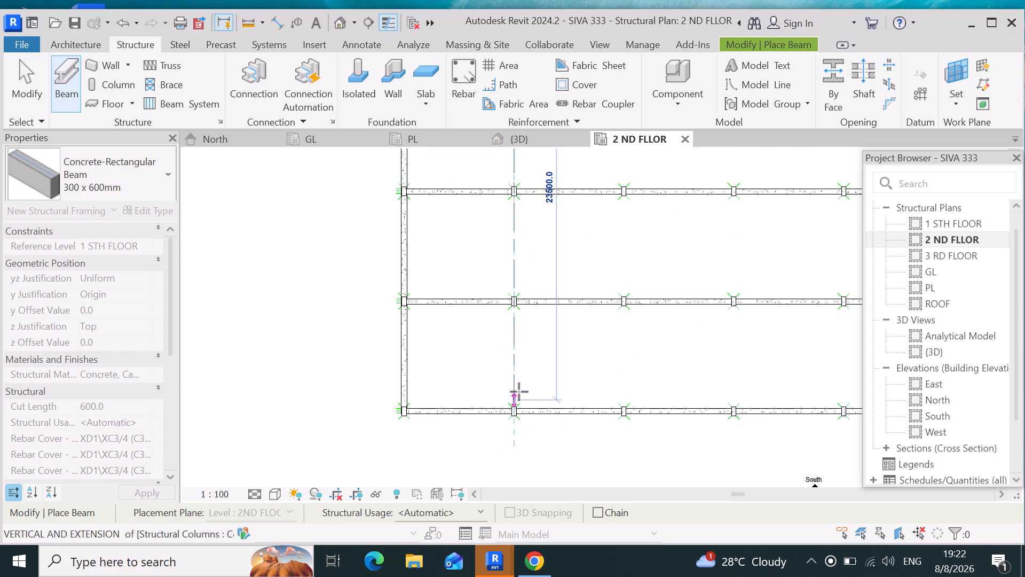
pyautogui.scroll(14, 519, 392)
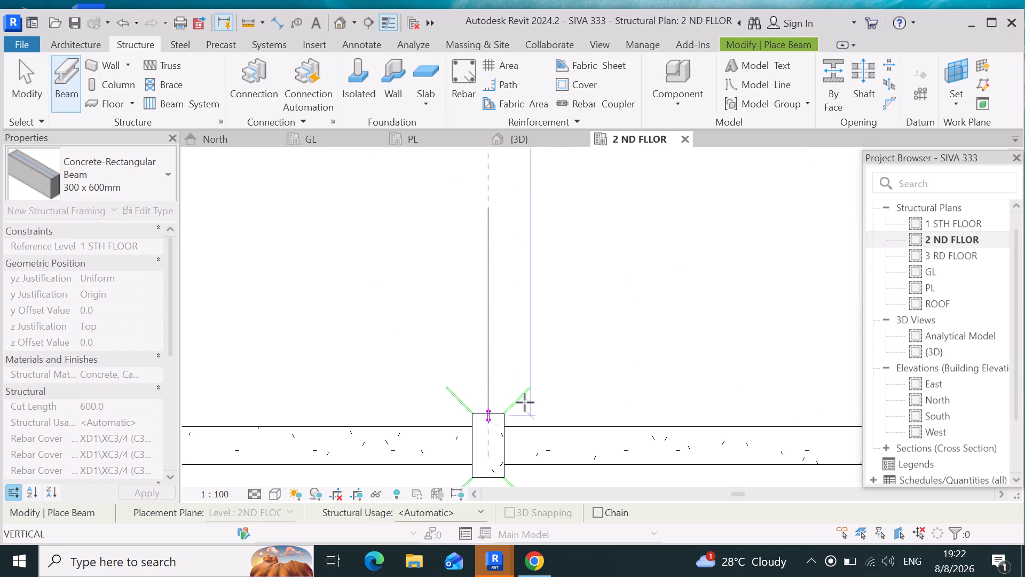
pyautogui.click(482, 417)
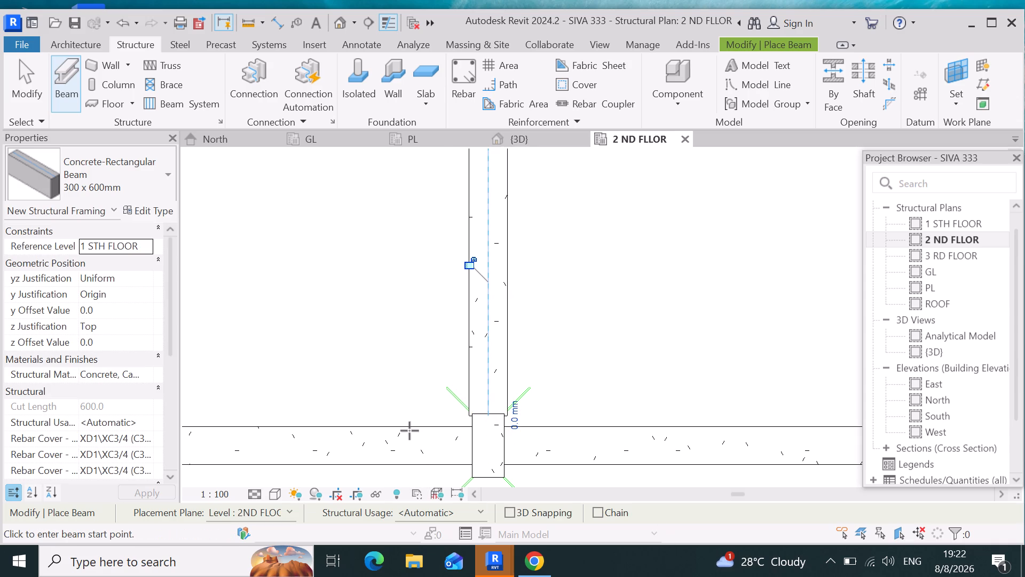
# Place a 300 x 600mm Concrete-Rectangular Beam along the third column line from the west, from the north end column to the south end column.
pyautogui.scroll(-17, 409, 430)
pyautogui.scroll(-3, 546, 432)
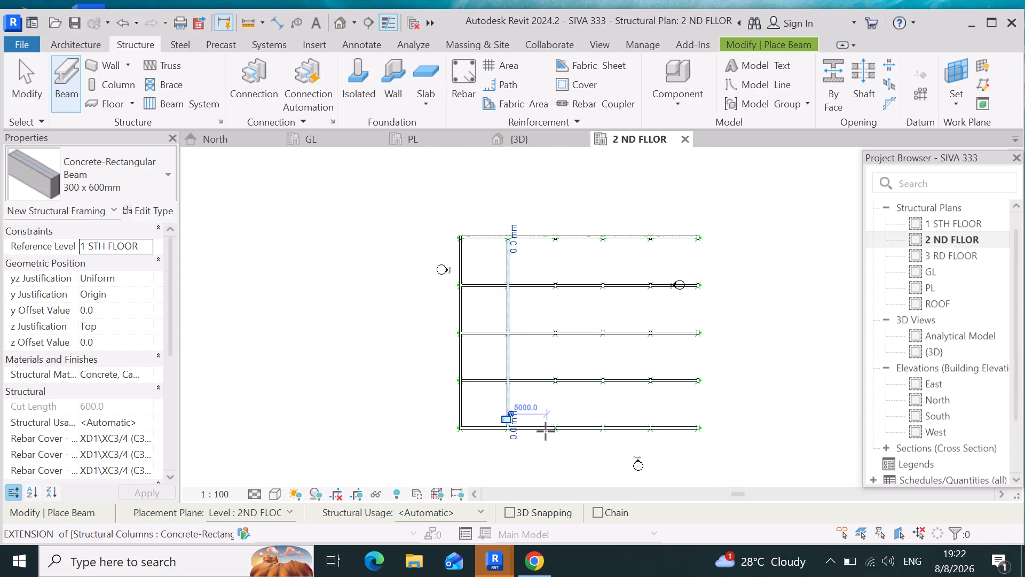
pyautogui.scroll(3, 553, 266)
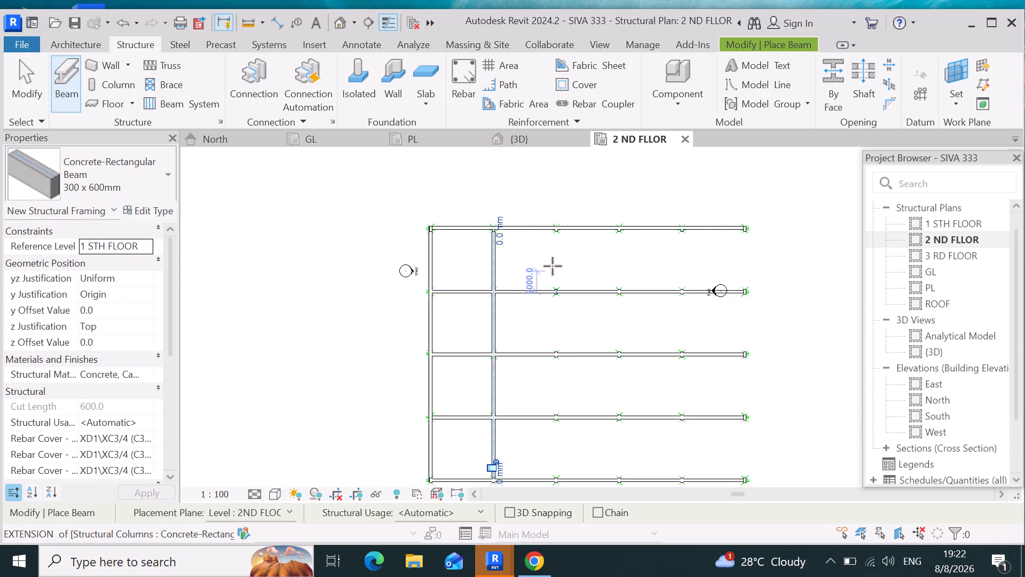
pyautogui.scroll(4, 556, 262)
pyautogui.scroll(12, 567, 213)
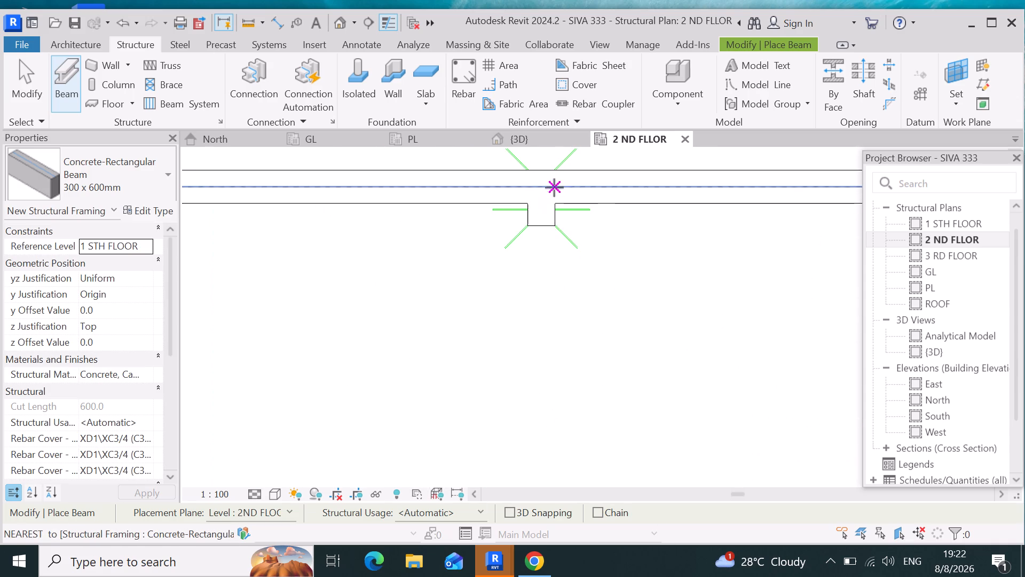
pyautogui.click(540, 228)
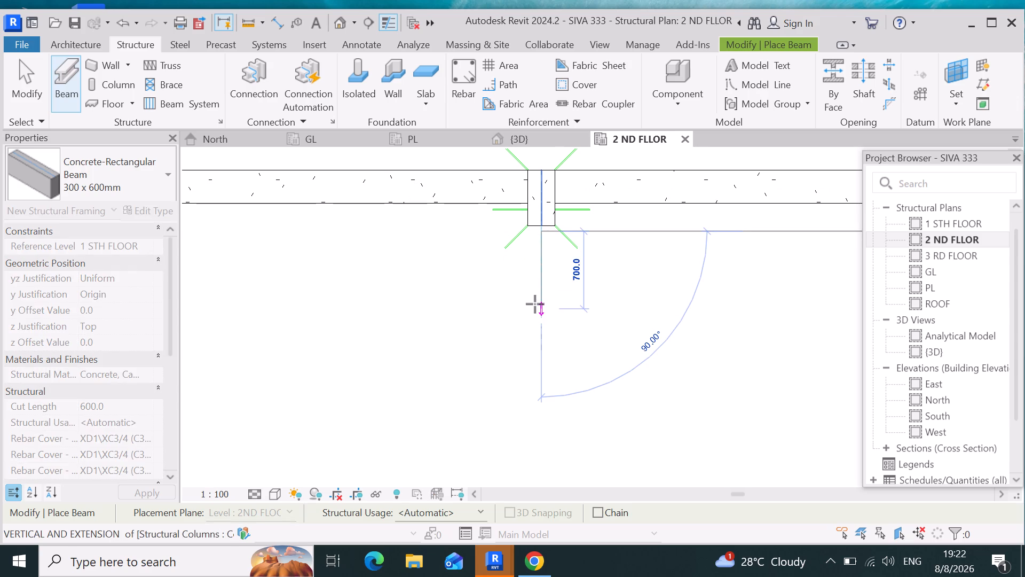
pyautogui.press('Escape')
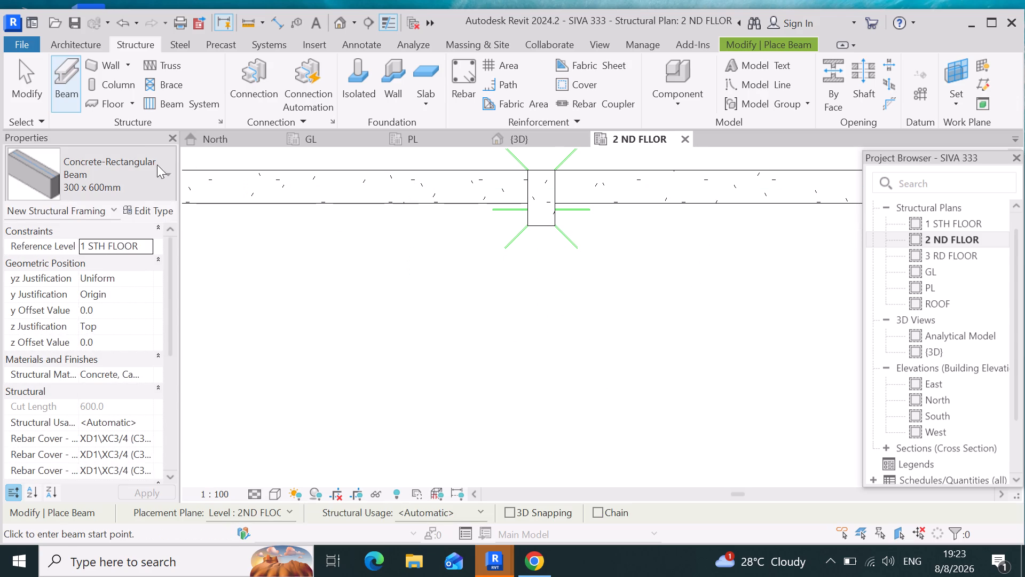
pyautogui.click(64, 83)
pyautogui.scroll(7, 552, 228)
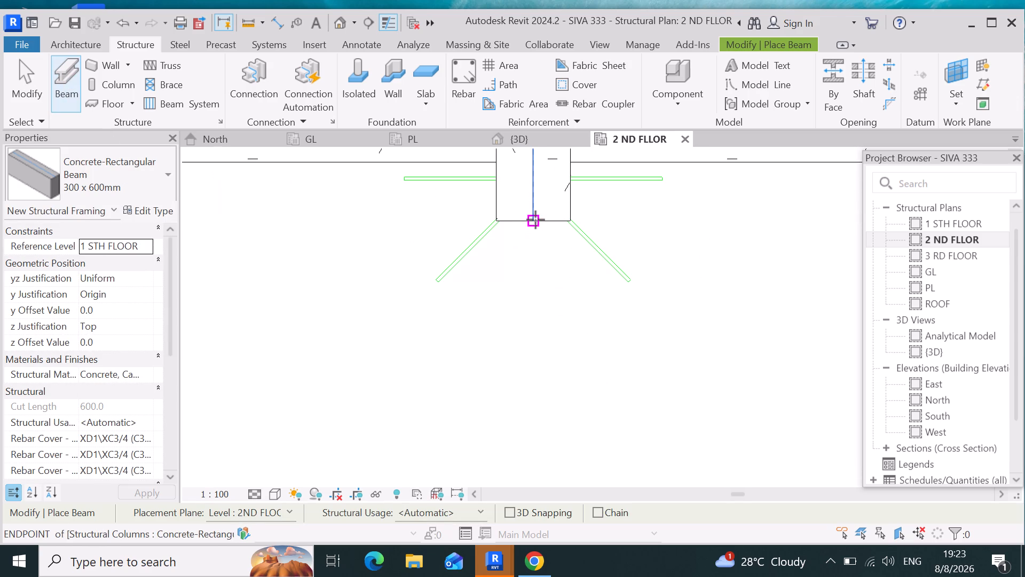
pyautogui.click(535, 220)
pyautogui.scroll(-10, 544, 257)
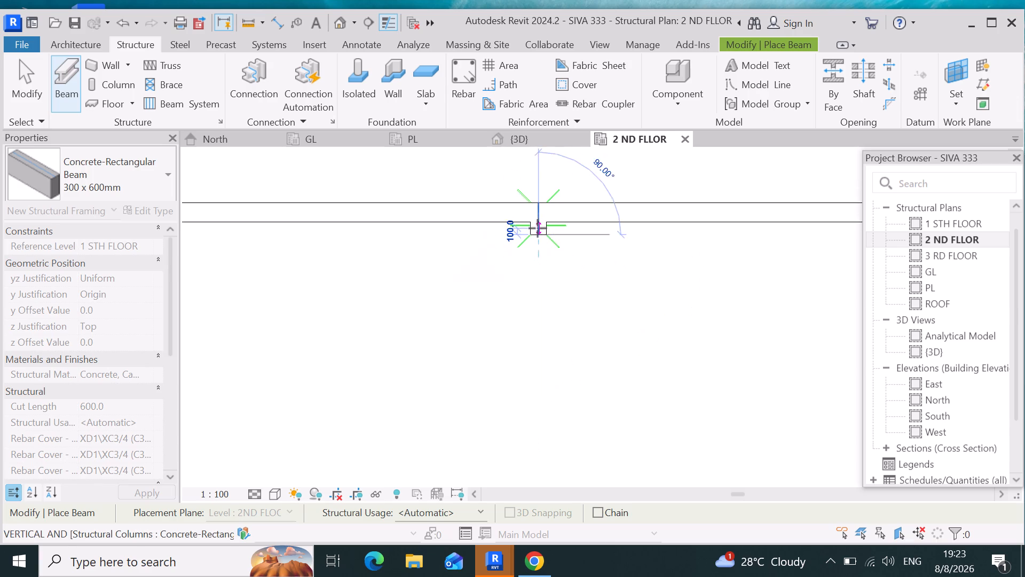
pyautogui.scroll(-13, 538, 228)
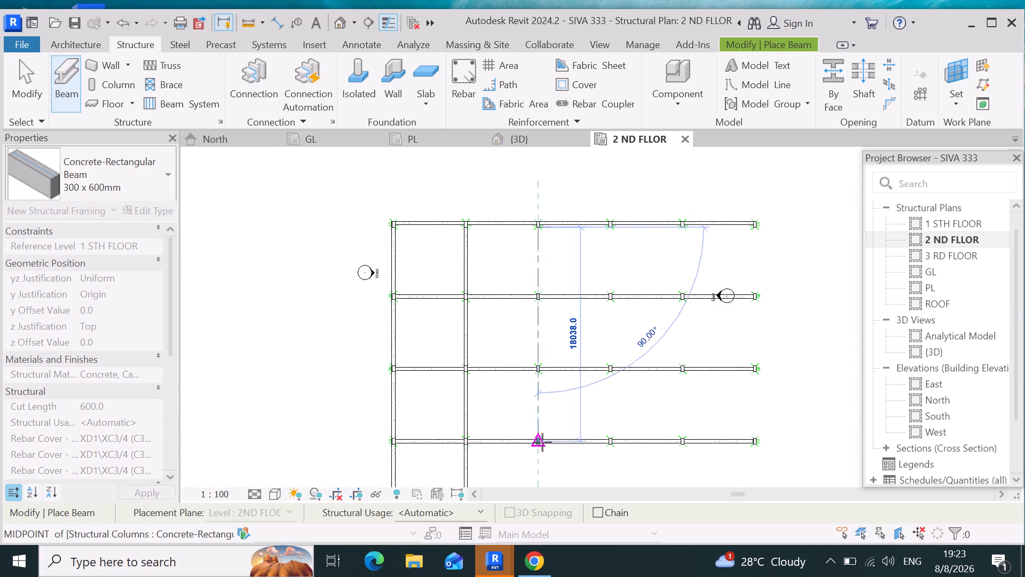
pyautogui.scroll(3, 542, 442)
pyautogui.scroll(-10, 551, 408)
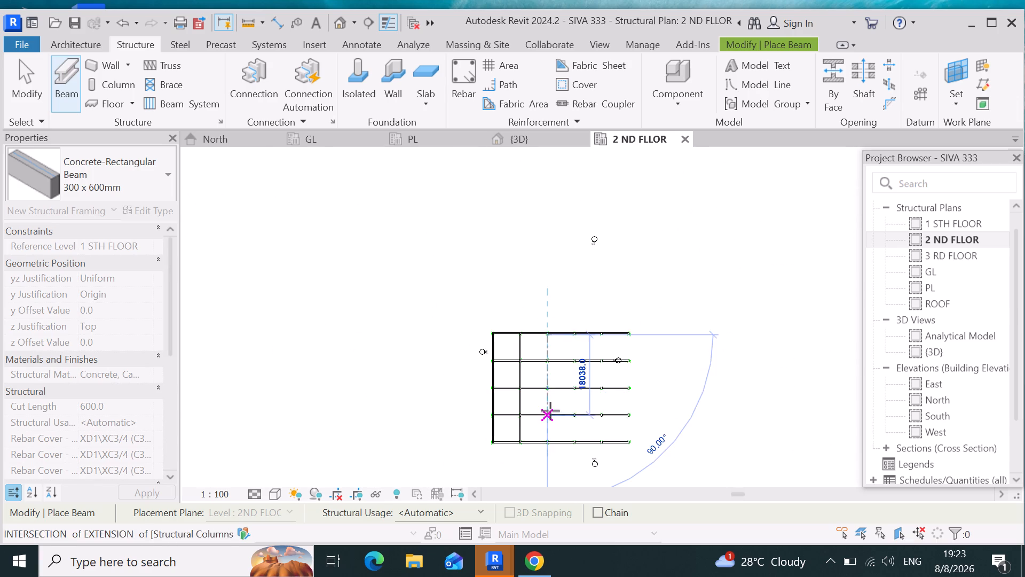
pyautogui.scroll(13, 549, 416)
pyautogui.scroll(-5, 564, 385)
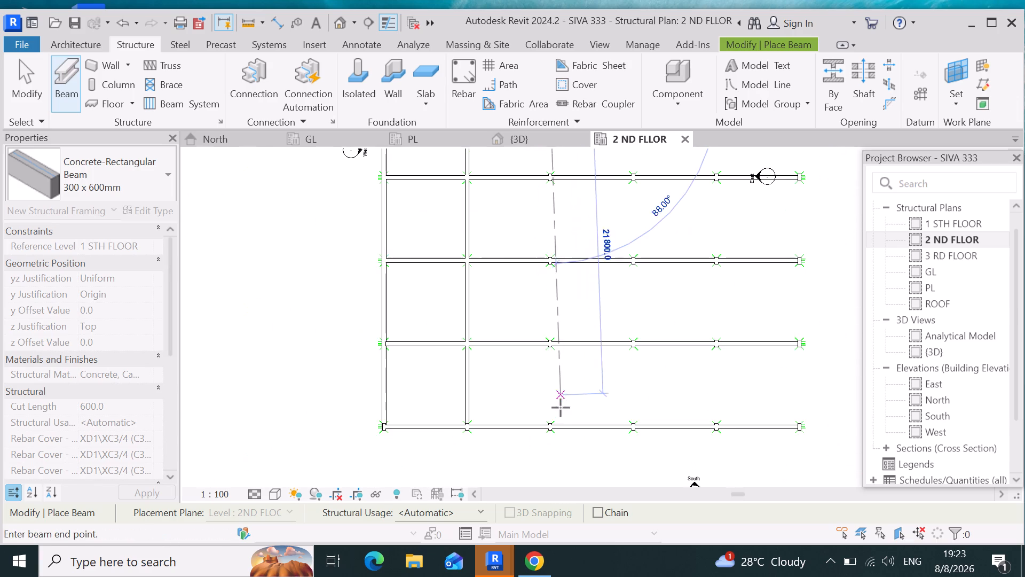
pyautogui.scroll(12, 558, 423)
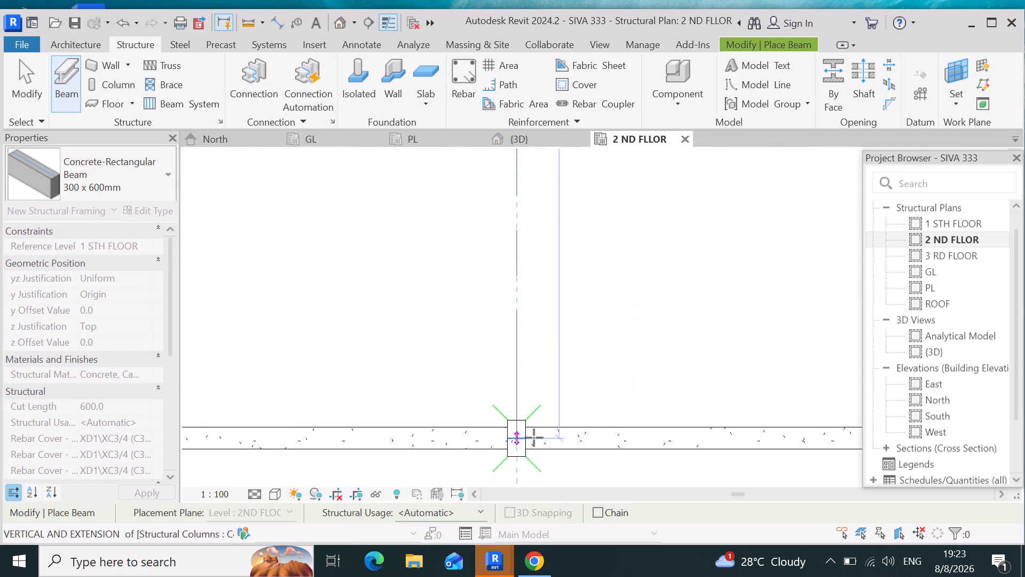
pyautogui.scroll(7, 528, 431)
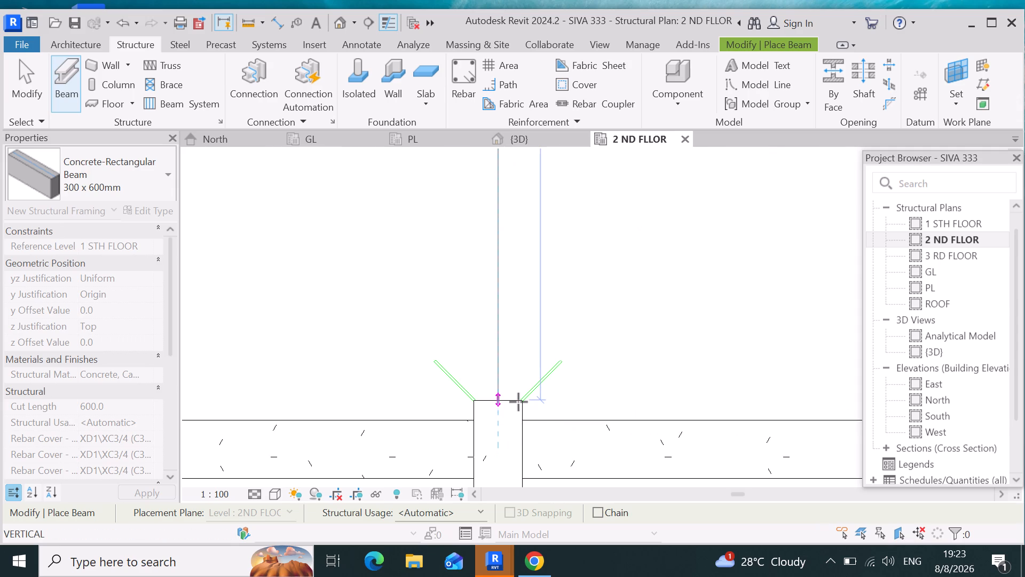
pyautogui.click(518, 402)
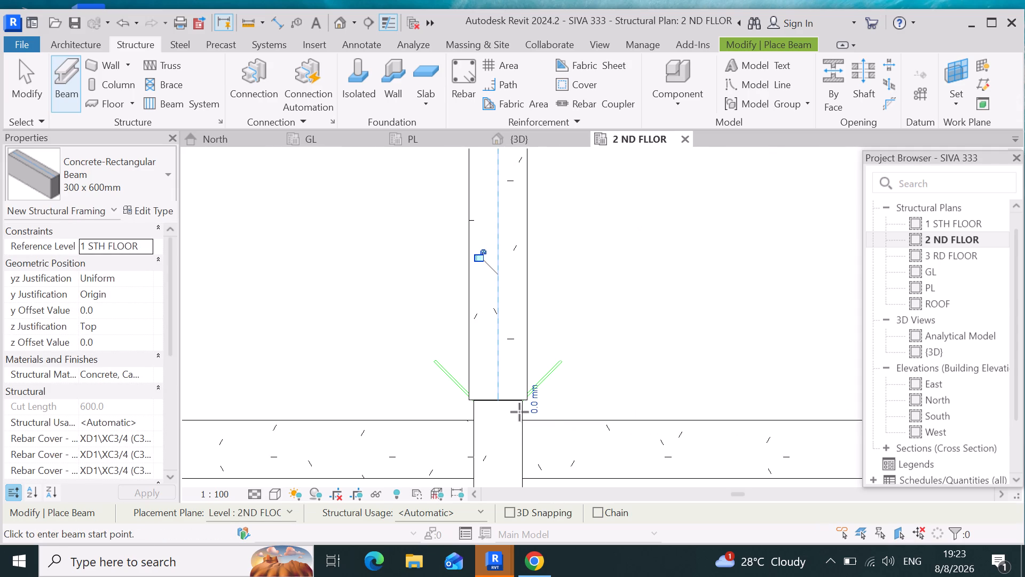
# Place a 300 x 600mm Concrete-Rectangular Beam along the fourth column line from the west, from the north end column to the south end column.
pyautogui.scroll(-20, 519, 411)
pyautogui.scroll(-5, 519, 411)
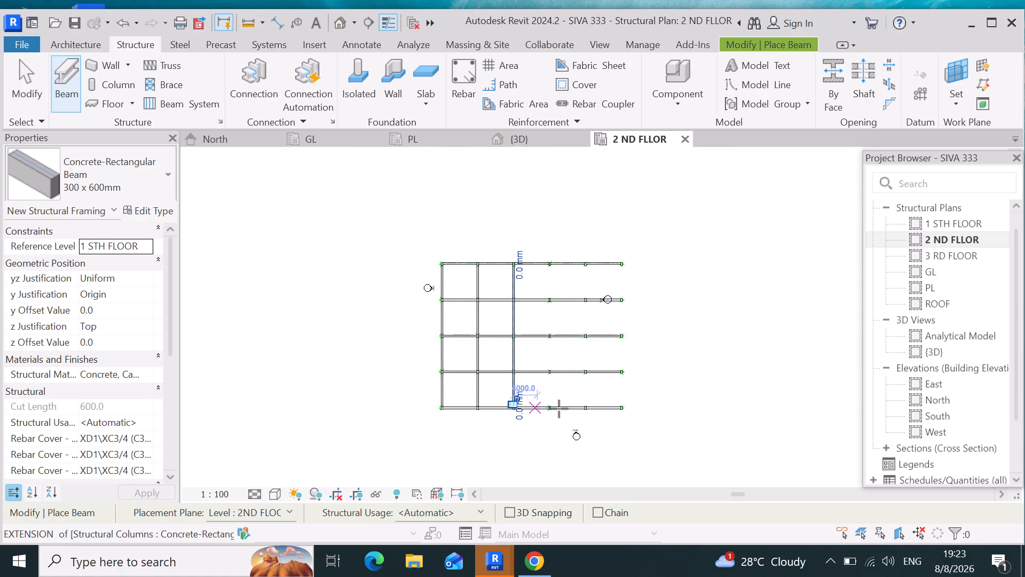
pyautogui.scroll(20, 550, 264)
pyautogui.scroll(2, 550, 264)
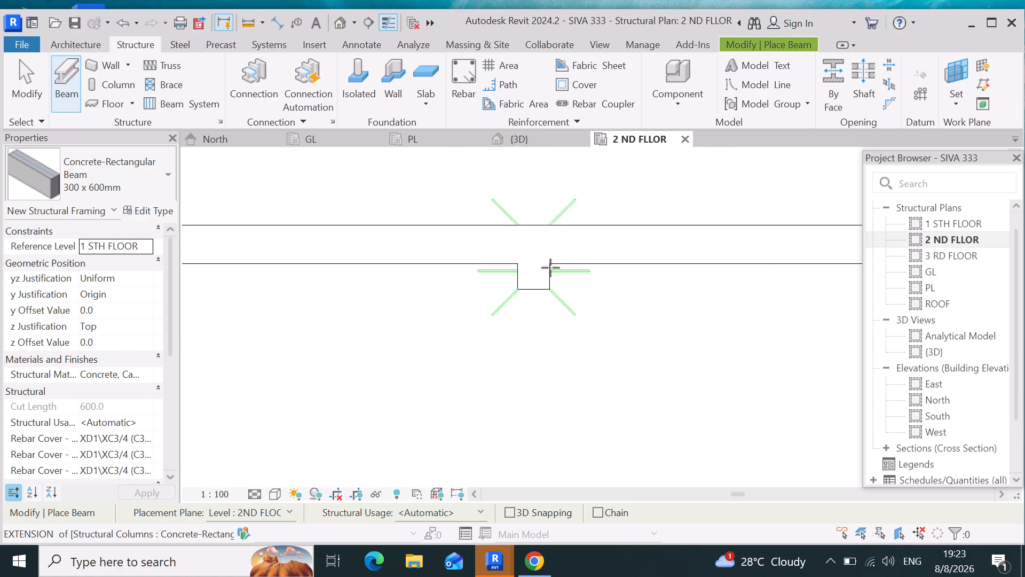
pyautogui.scroll(5, 550, 268)
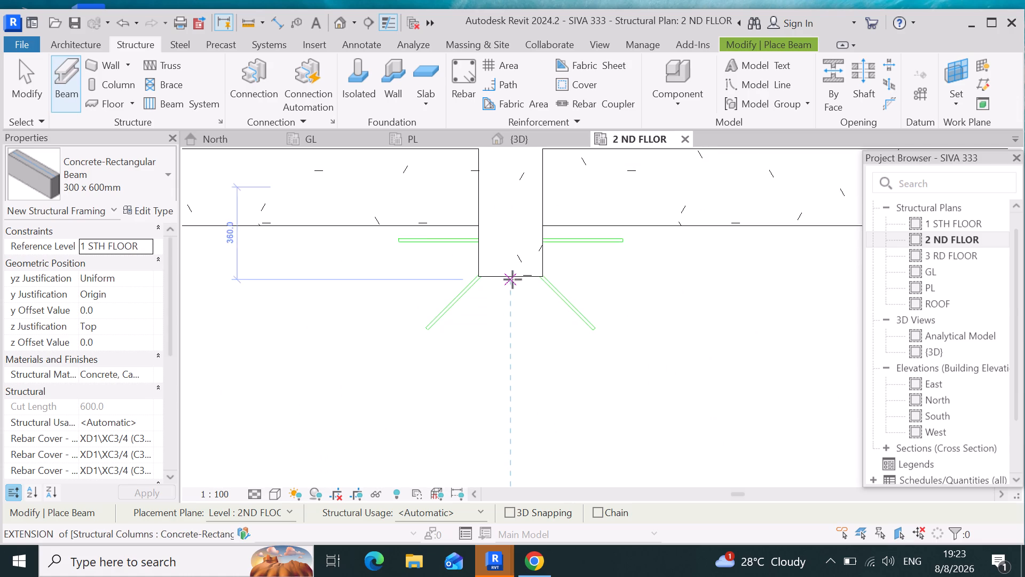
pyautogui.scroll(3, 511, 279)
pyautogui.click(505, 274)
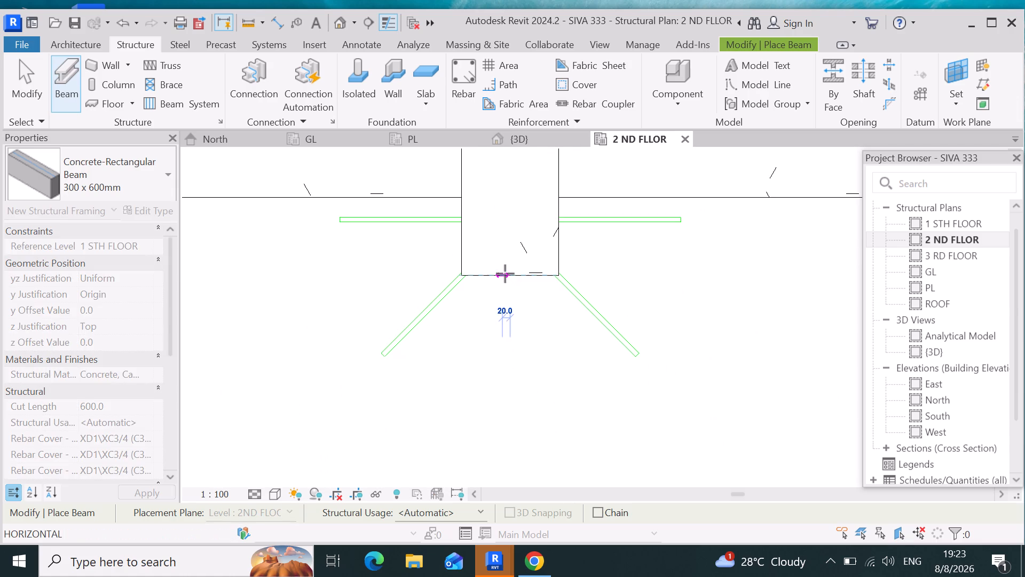
pyautogui.scroll(-17, 516, 336)
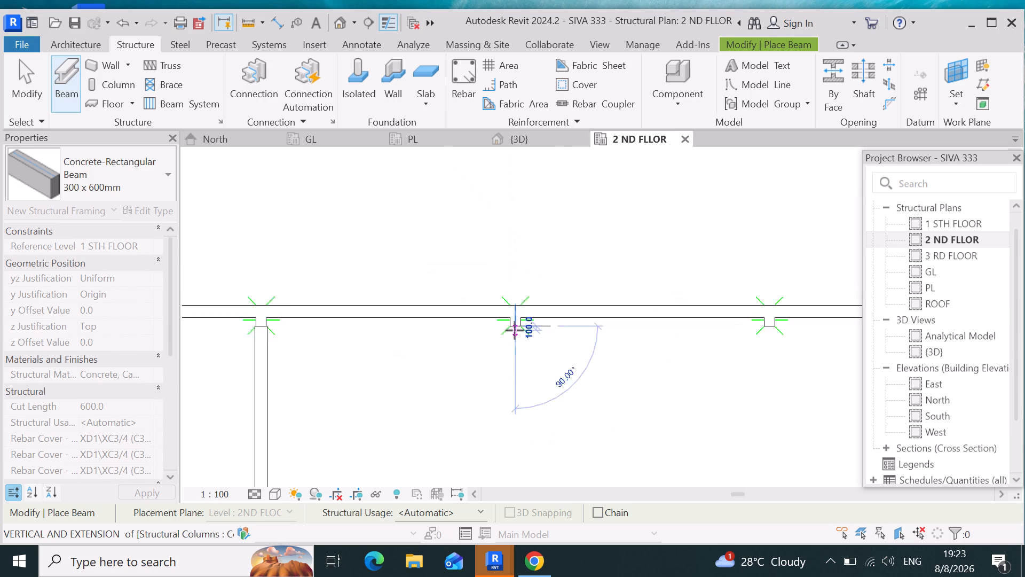
pyautogui.scroll(-18, 515, 330)
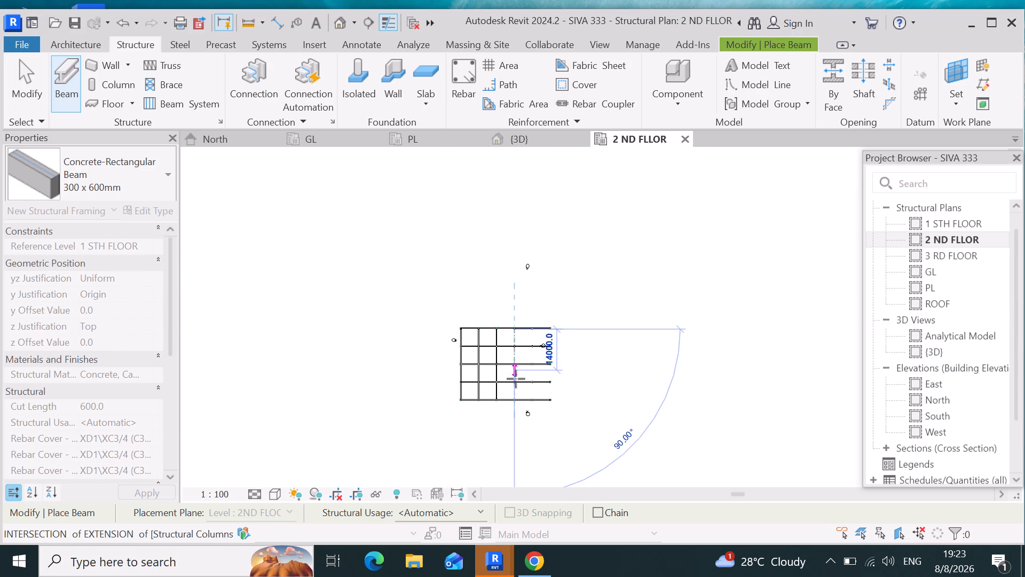
pyautogui.scroll(14, 514, 393)
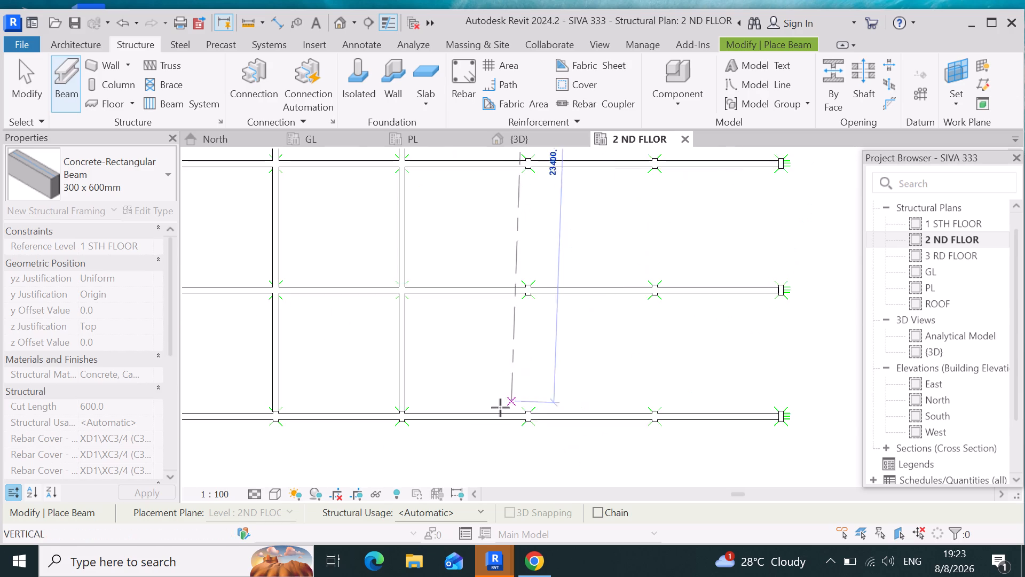
pyautogui.scroll(4, 498, 410)
pyautogui.scroll(8, 558, 411)
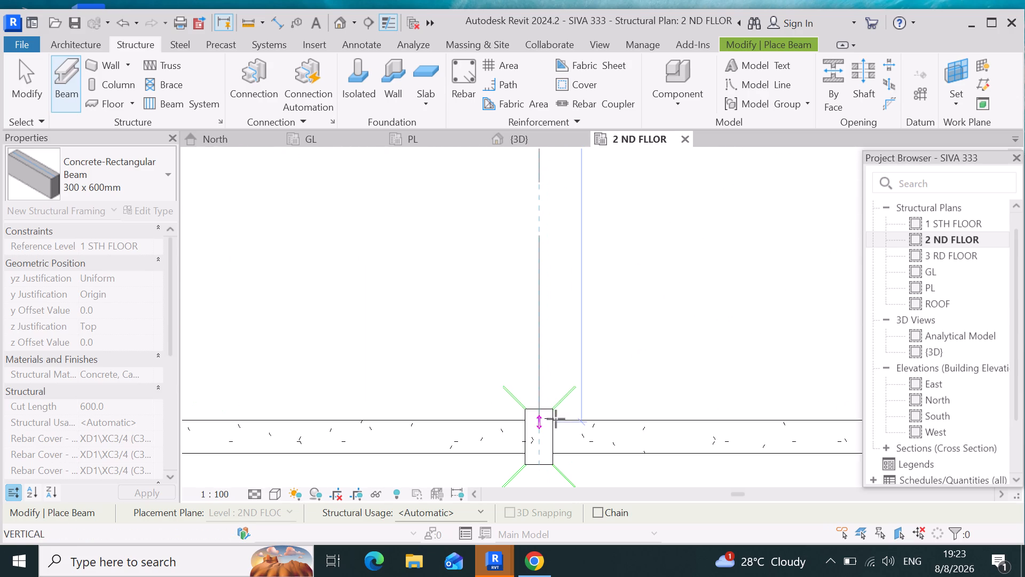
pyautogui.scroll(3, 556, 415)
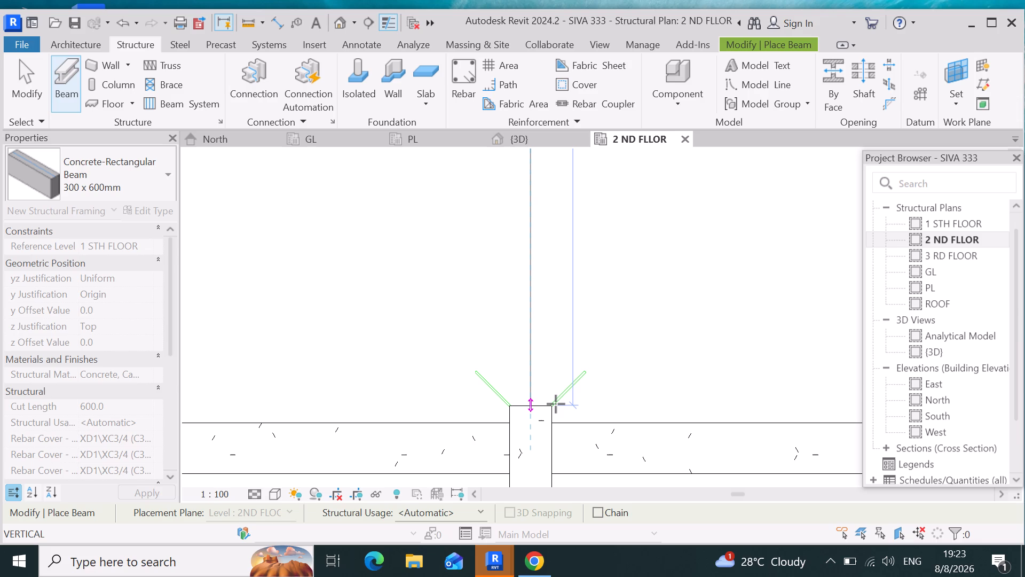
pyautogui.click(556, 404)
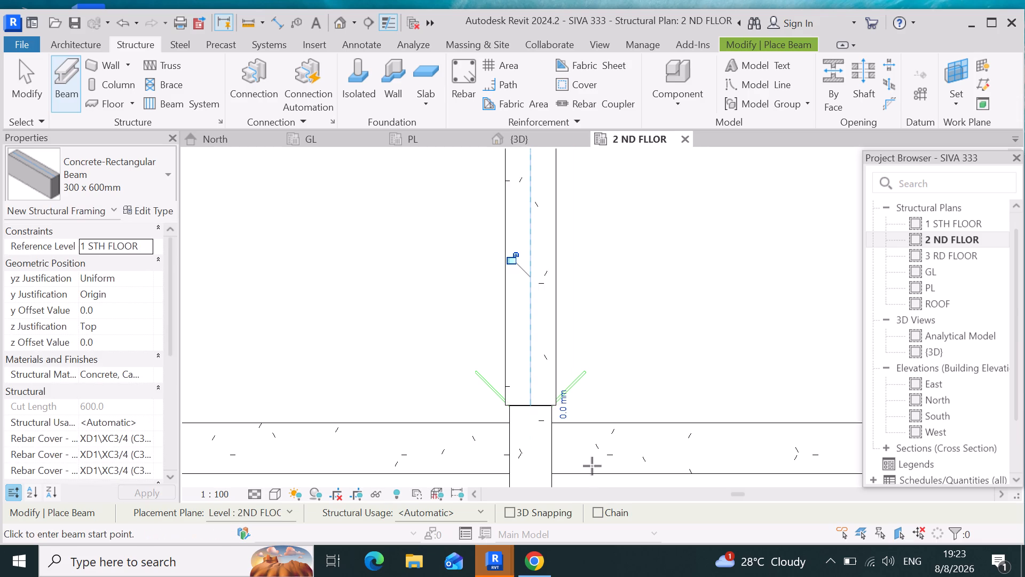
# Place a 300 x 600mm Concrete-Rectangular Beam along the fifth column line from the west, from the north end column to the south end column.
pyautogui.scroll(-17, 587, 446)
pyautogui.scroll(-6, 579, 434)
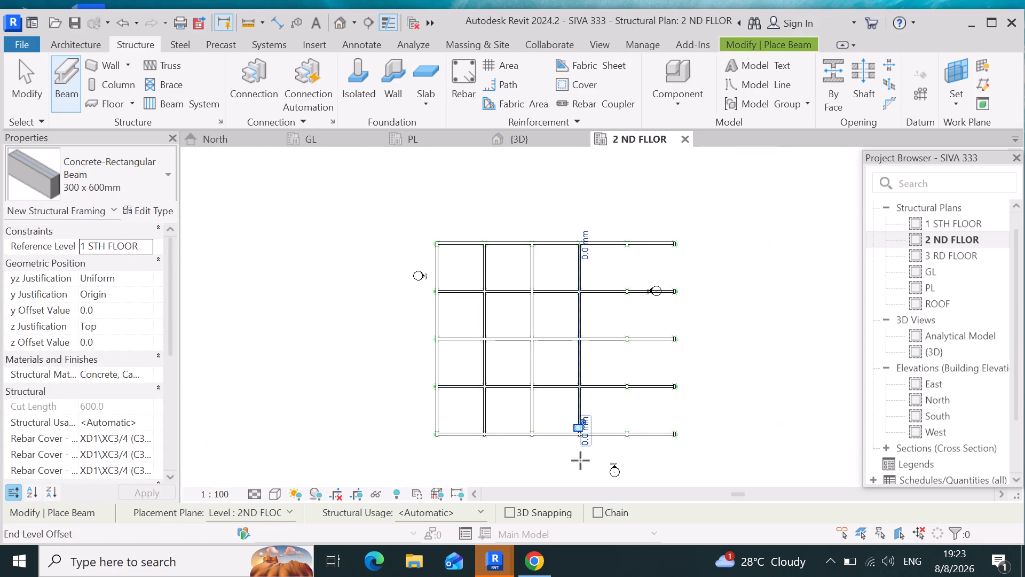
pyautogui.scroll(17, 640, 277)
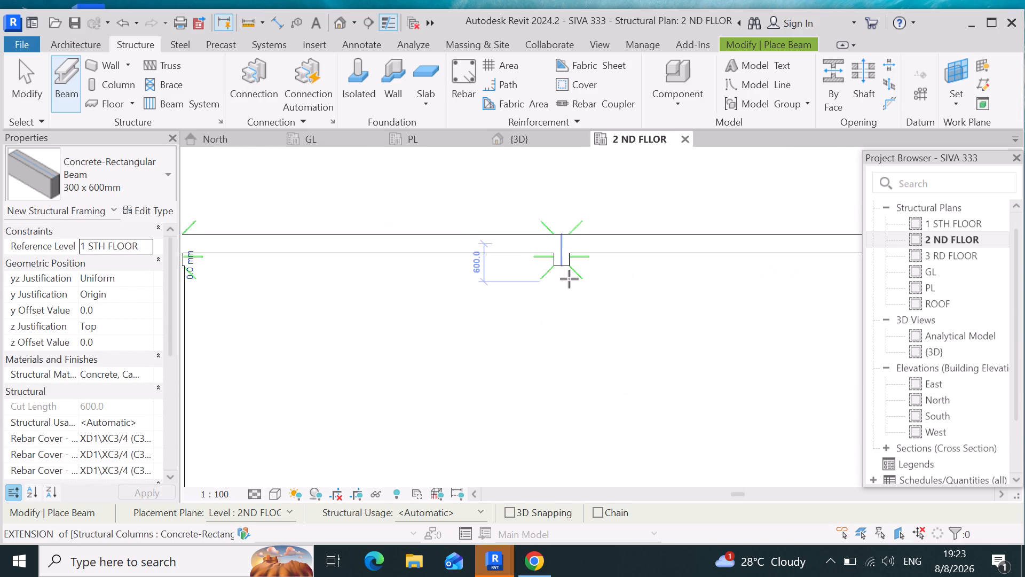
pyautogui.scroll(7, 569, 279)
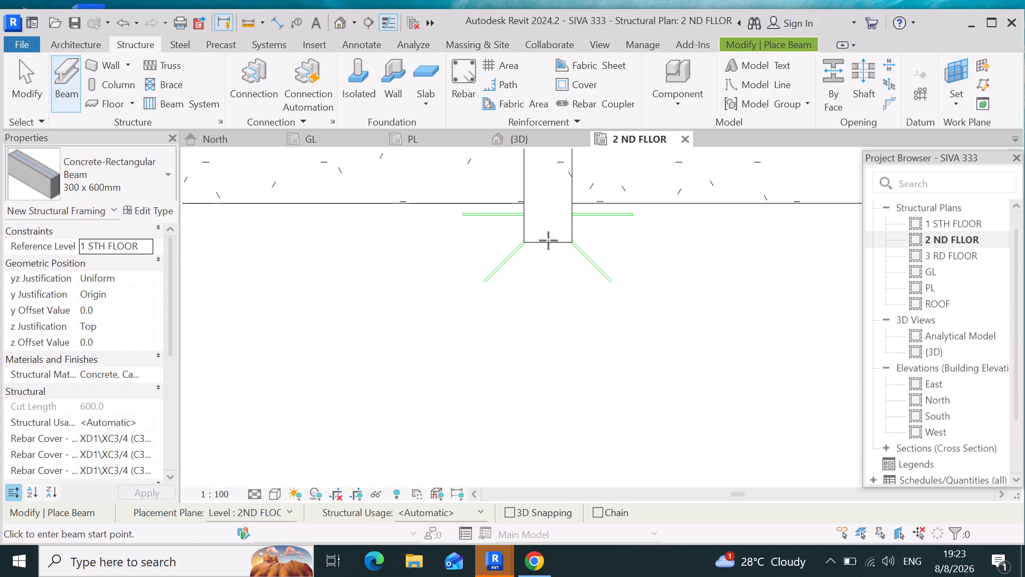
pyautogui.click(546, 240)
pyautogui.scroll(-20, 550, 275)
pyautogui.scroll(-4, 550, 275)
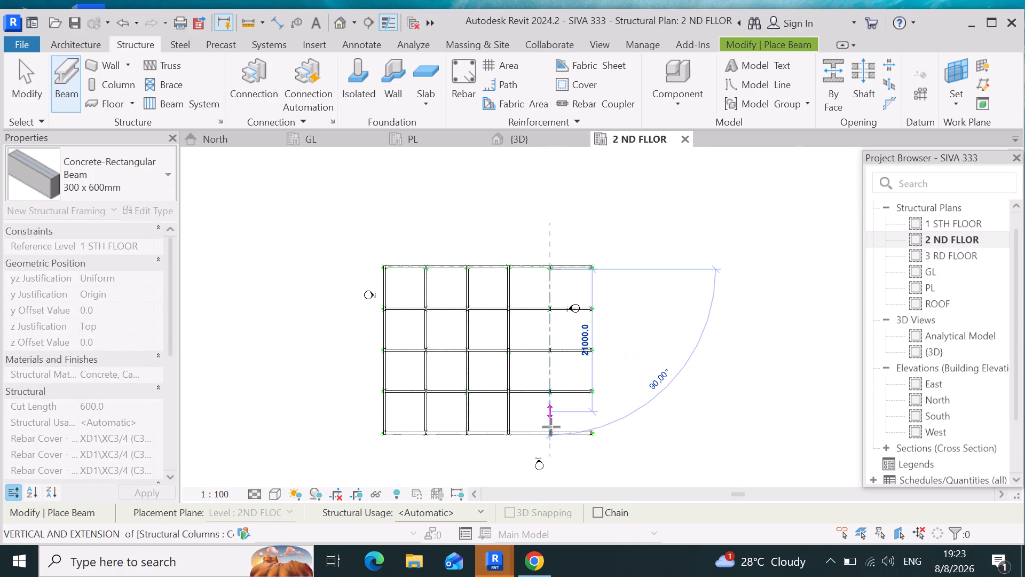
pyautogui.scroll(12, 547, 444)
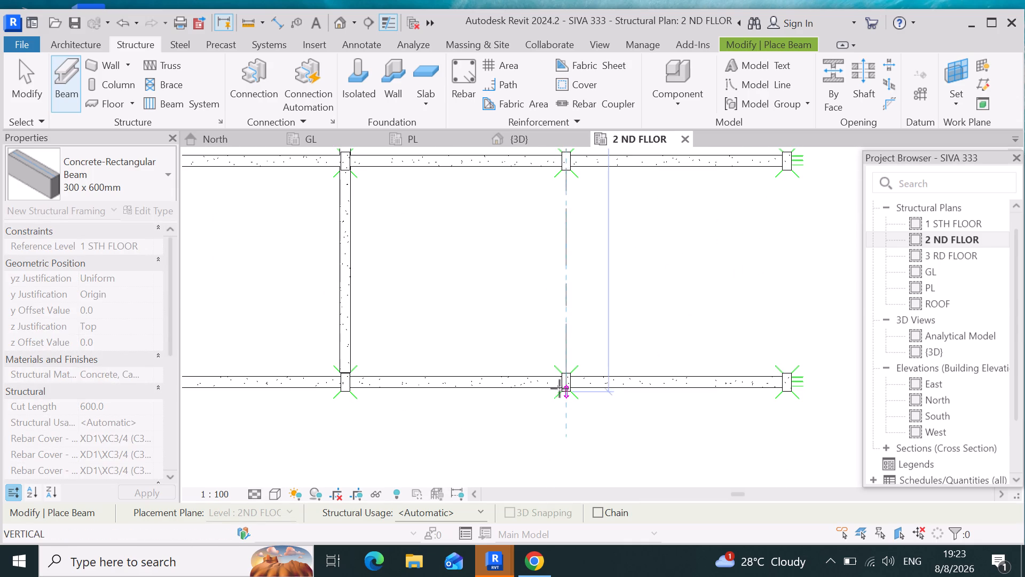
pyautogui.scroll(12, 559, 381)
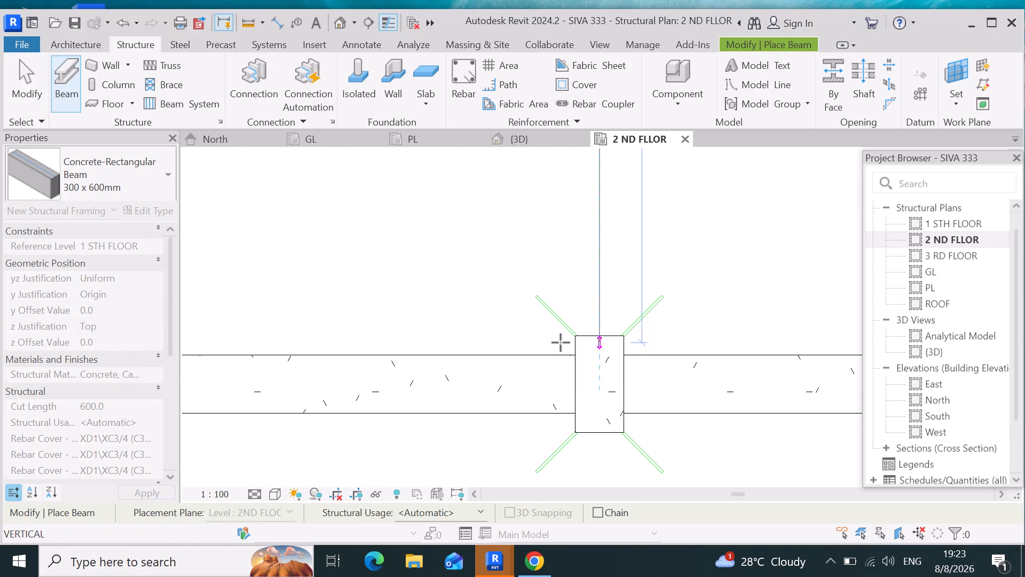
pyautogui.click(564, 333)
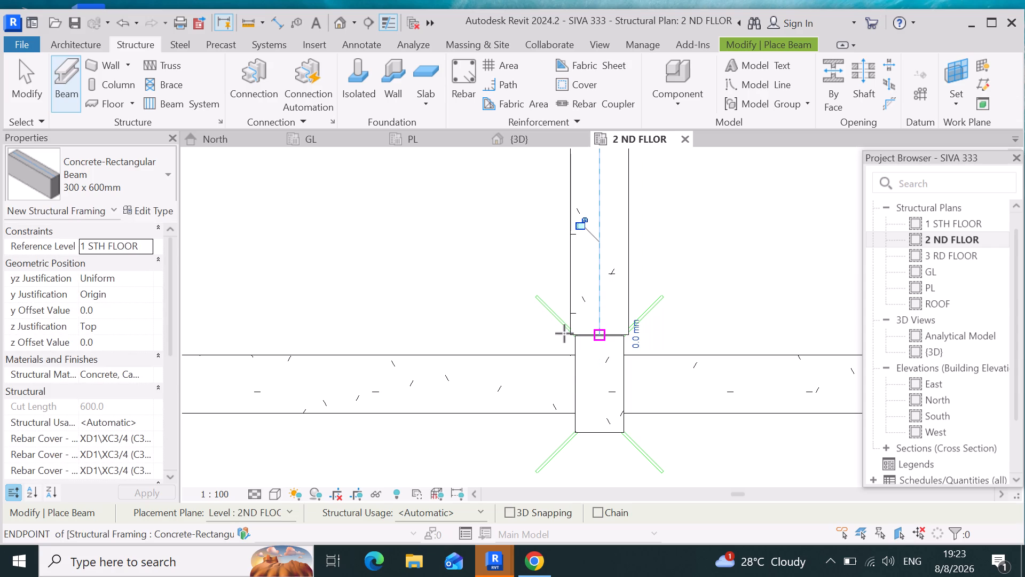
# Place a 300 x 600mm Concrete-Rectangular Beam along the easternmost column line, from the north end column to the south end column.
pyautogui.scroll(-6, 550, 397)
pyautogui.scroll(-4, 487, 404)
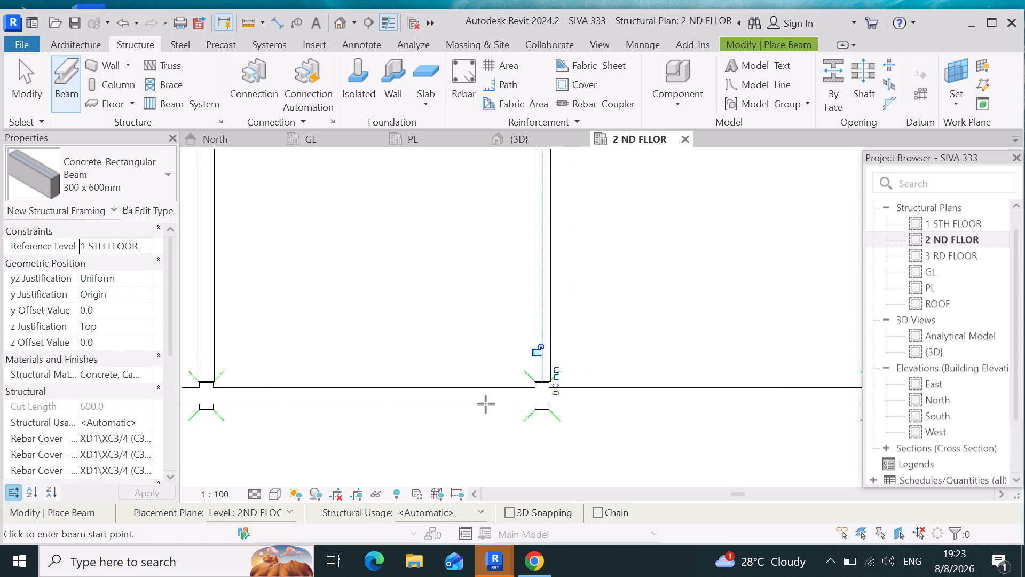
pyautogui.scroll(-11, 486, 404)
pyautogui.scroll(-5, 527, 433)
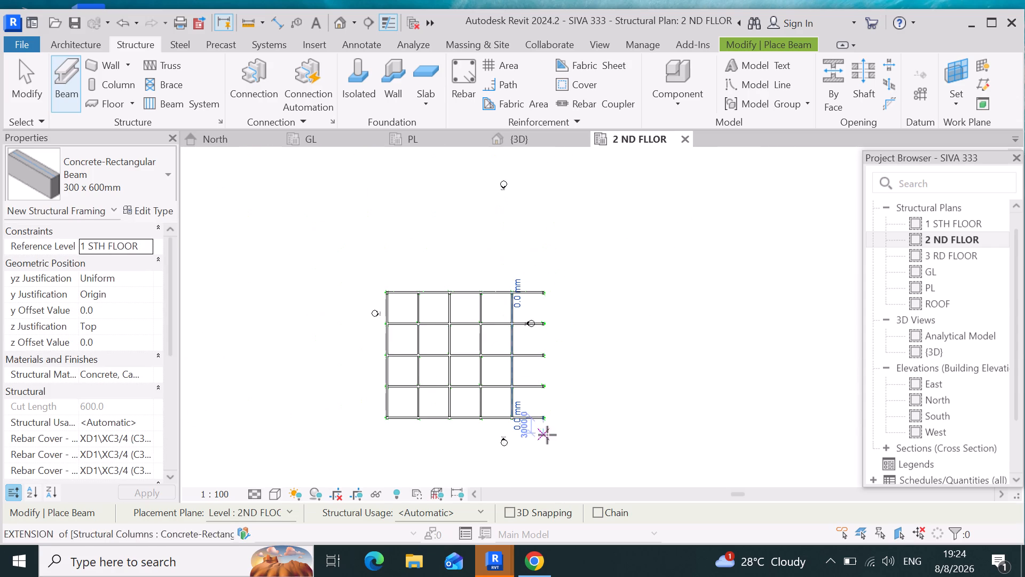
pyautogui.scroll(20, 540, 288)
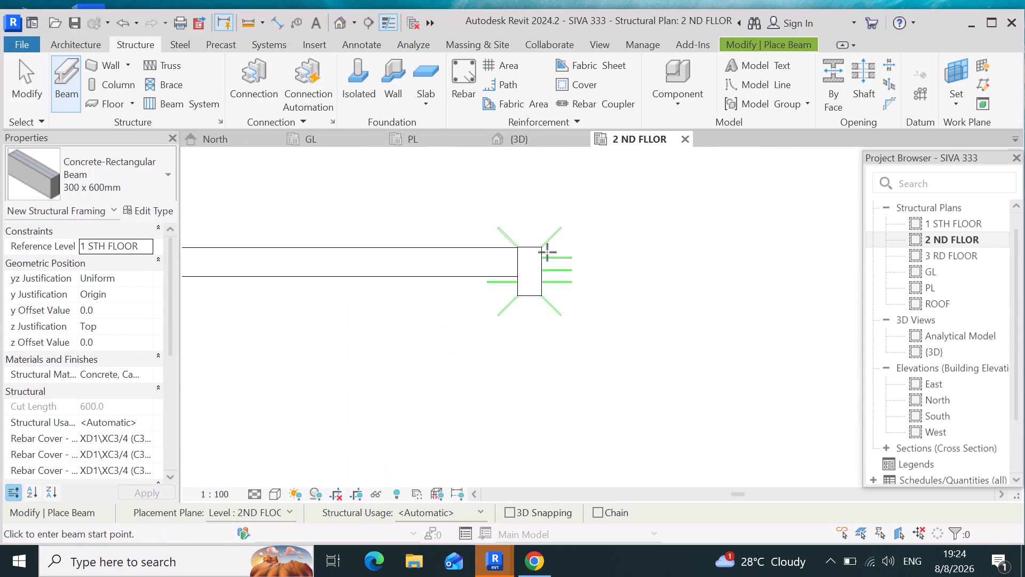
pyautogui.scroll(9, 547, 252)
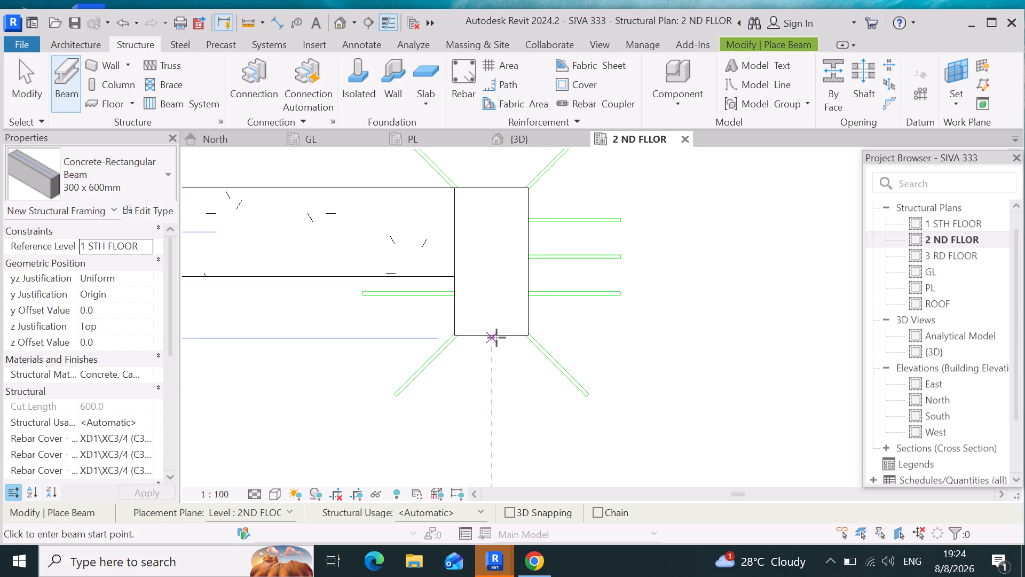
pyautogui.scroll(3, 502, 338)
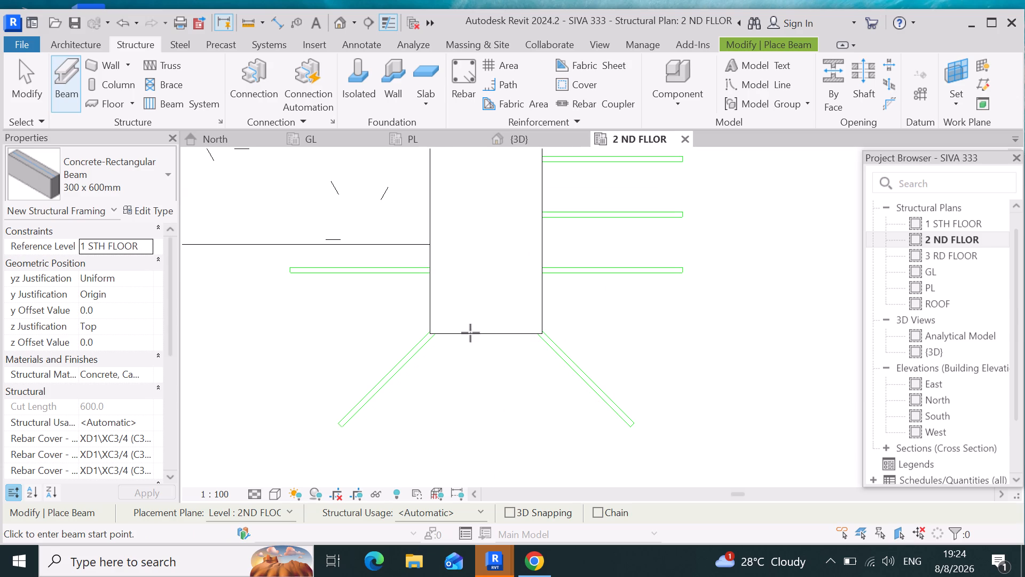
pyautogui.click(493, 333)
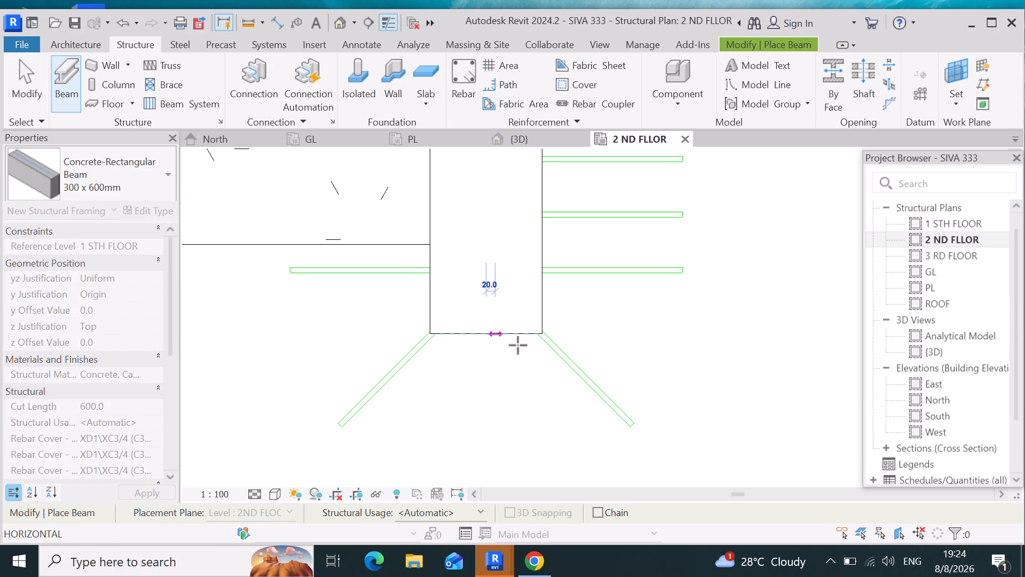
pyautogui.scroll(-20, 532, 352)
pyautogui.scroll(-12, 532, 352)
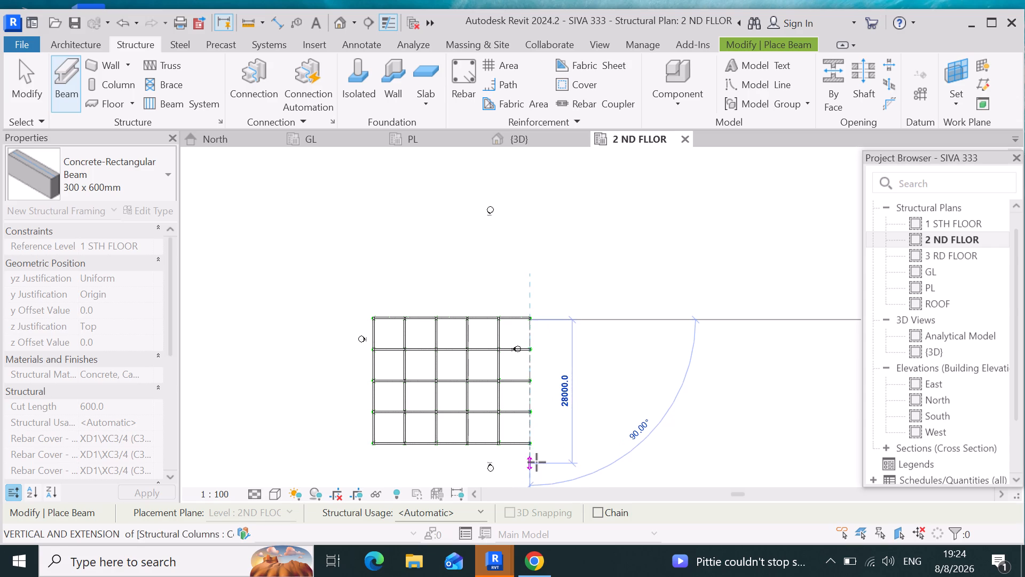
pyautogui.scroll(10, 535, 450)
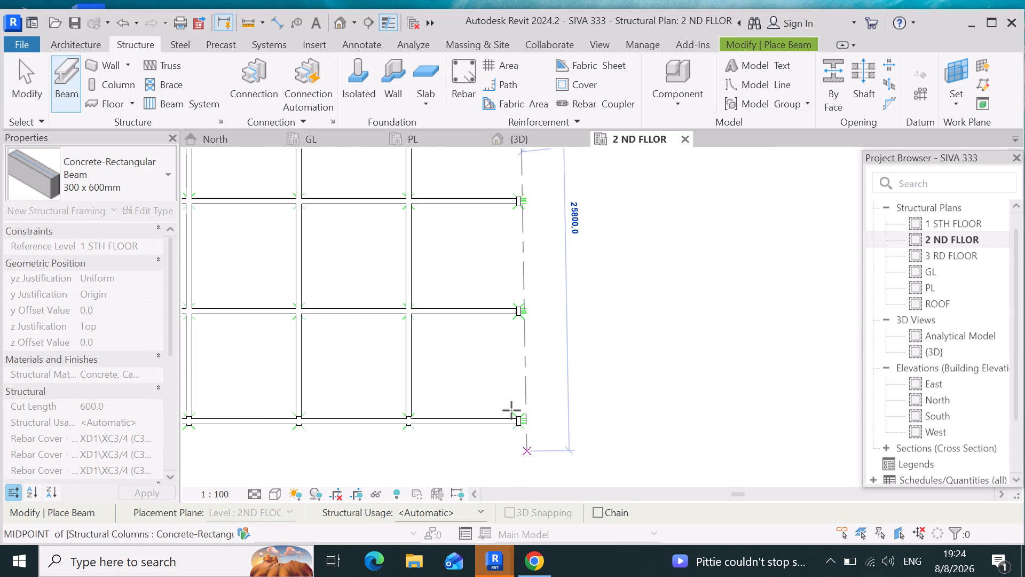
pyautogui.scroll(12, 506, 403)
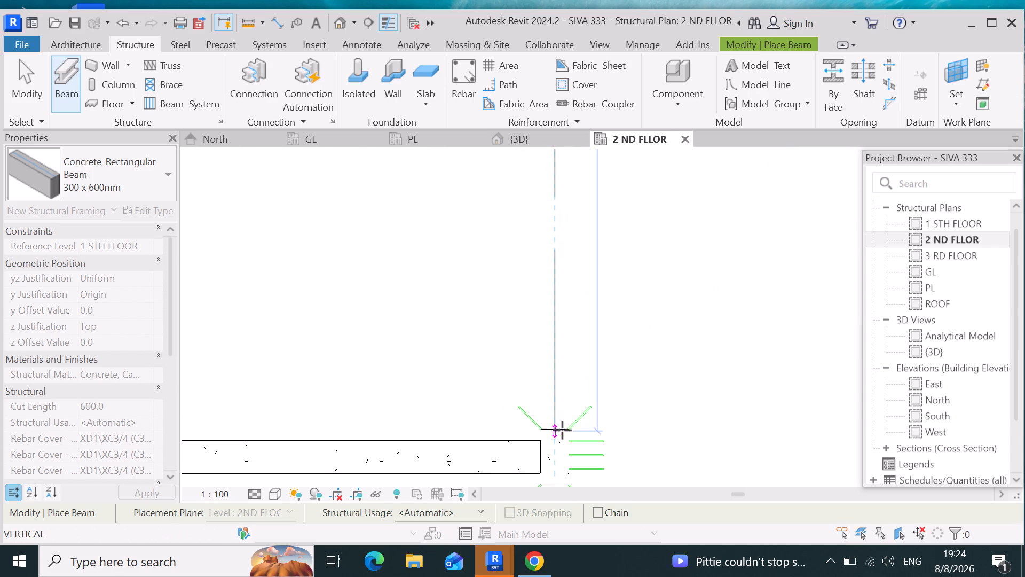
pyautogui.scroll(7, 562, 434)
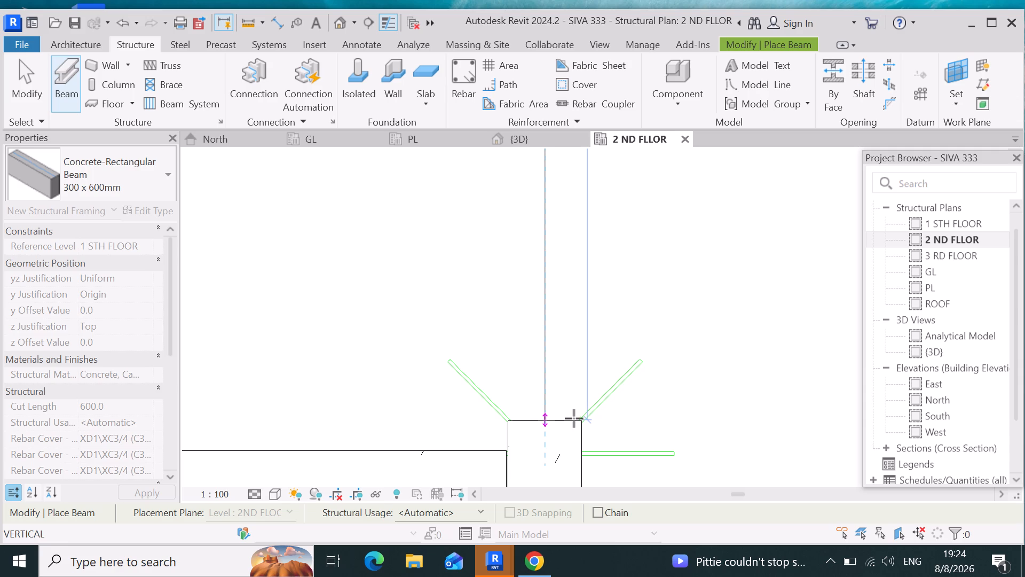
pyautogui.click(574, 418)
# Examine the beam layout of the second floor in the plan and in the 3D view.
pyautogui.scroll(-11, 665, 399)
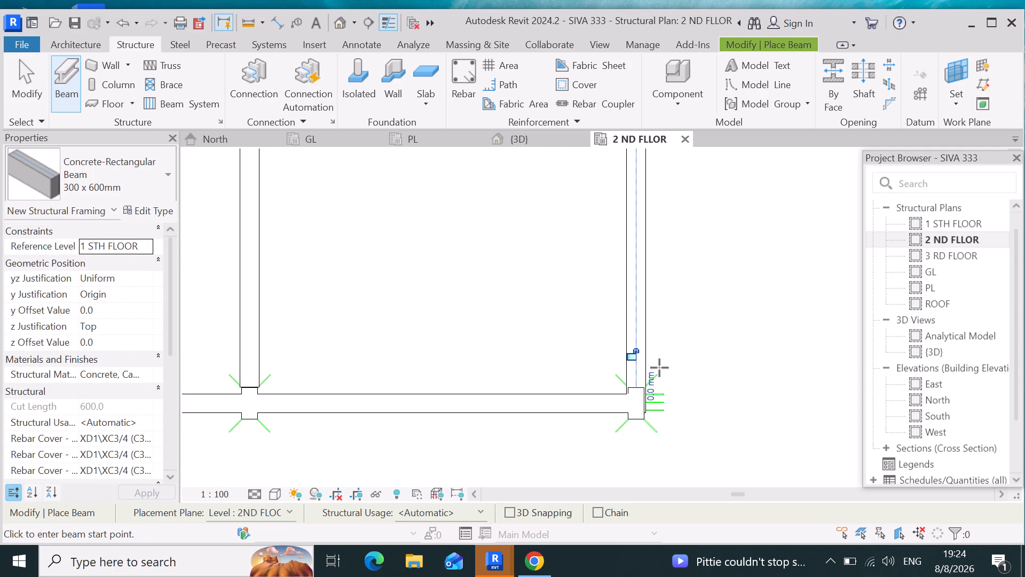
pyautogui.scroll(-20, 659, 368)
pyautogui.scroll(-1, 659, 368)
pyautogui.scroll(4, 665, 394)
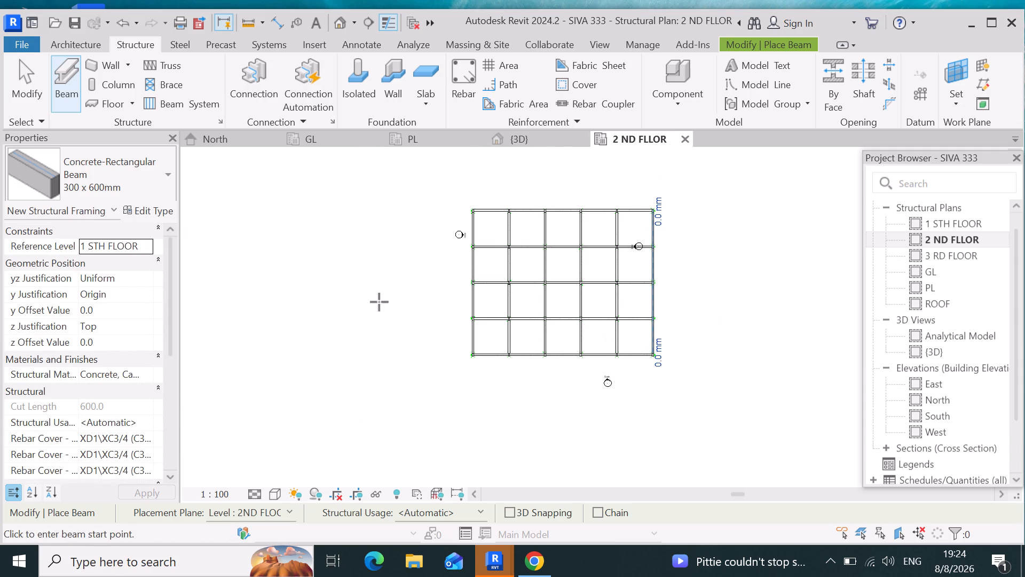
pyautogui.click(541, 138)
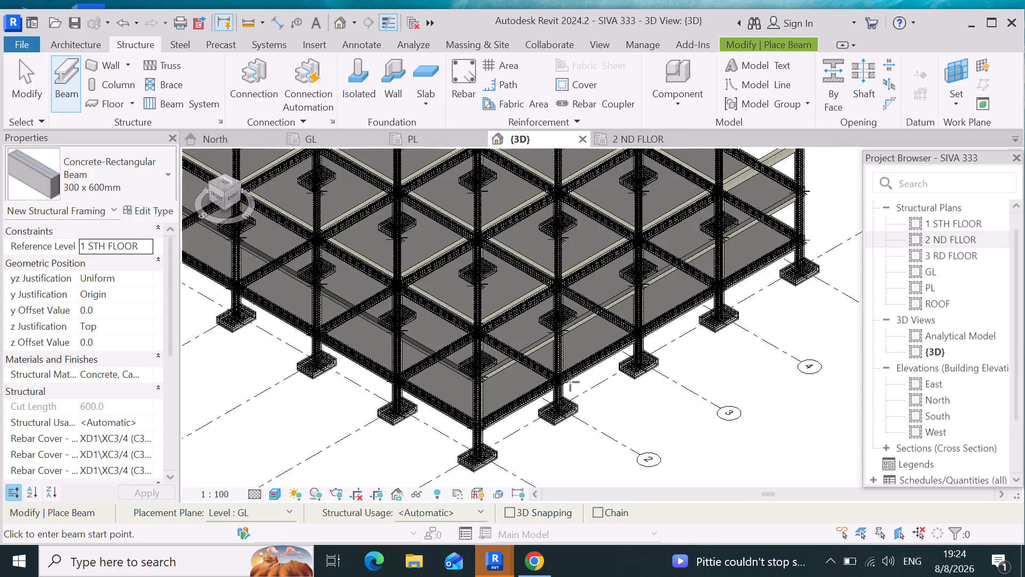
pyautogui.scroll(-4, 570, 382)
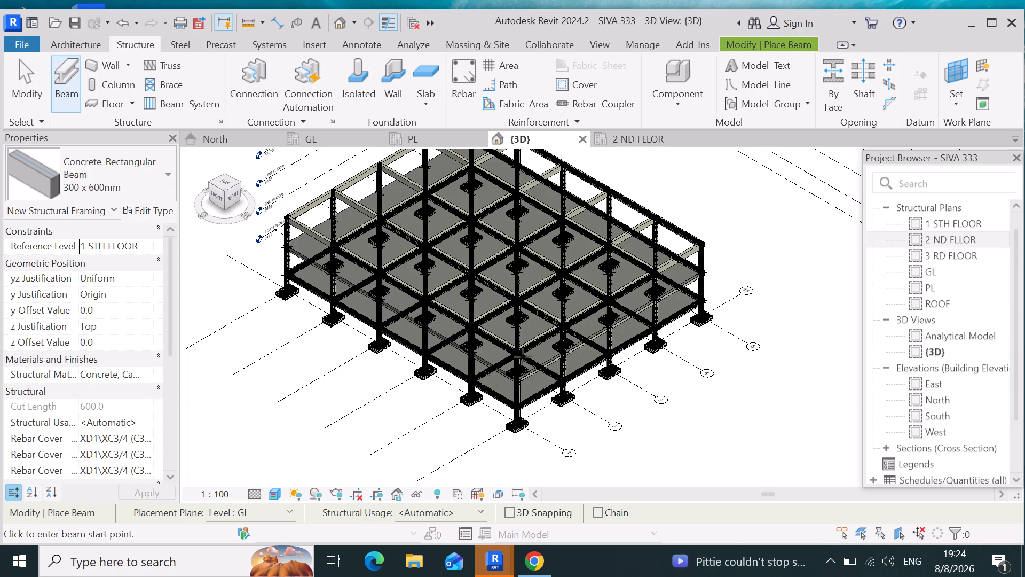
pyautogui.scroll(-1, 602, 394)
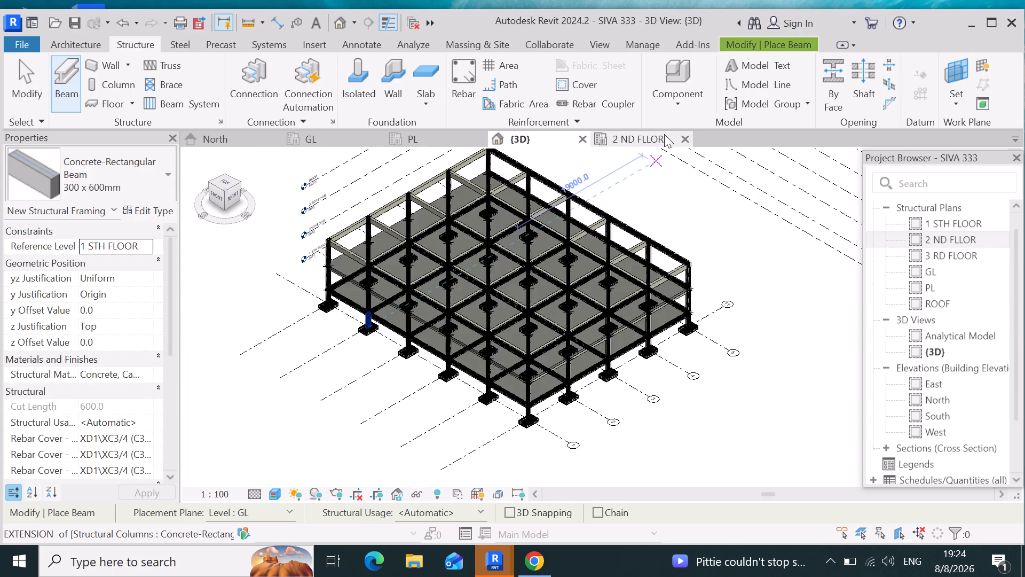
pyautogui.click(663, 138)
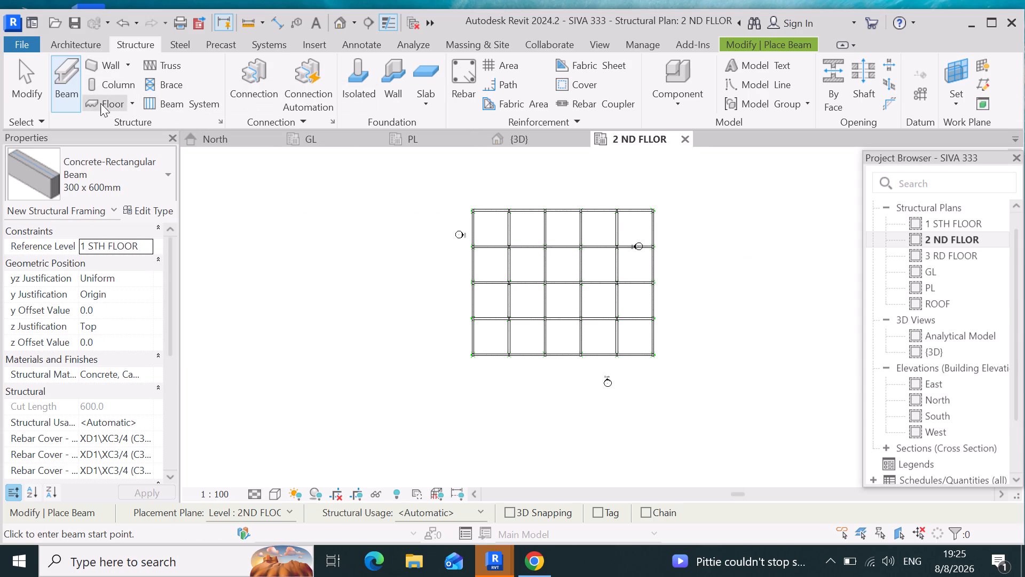
# Create a Generic 300mm structural floor on the 2ND FLOOR level with a rectangular boundary from the frame's northwest outer corner to its southeast outer corner.
pyautogui.click(135, 45)
pyautogui.click(79, 47)
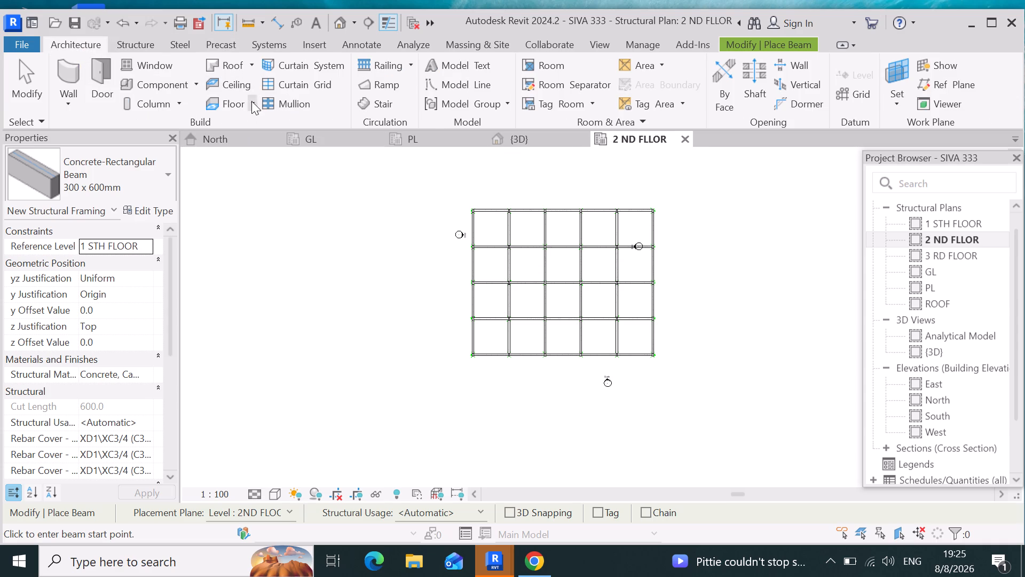
pyautogui.click(254, 102)
pyautogui.click(289, 170)
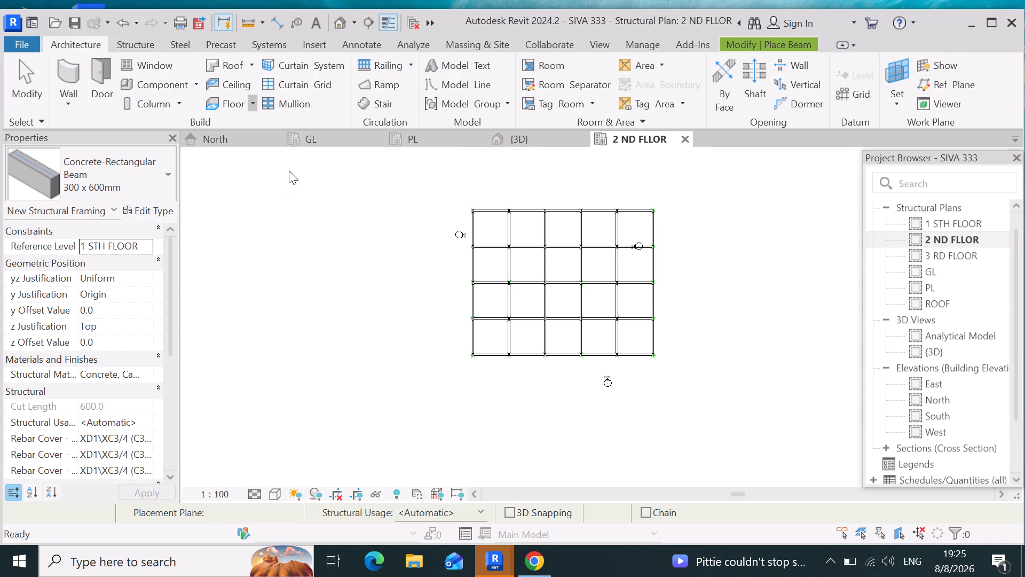
pyautogui.click(831, 67)
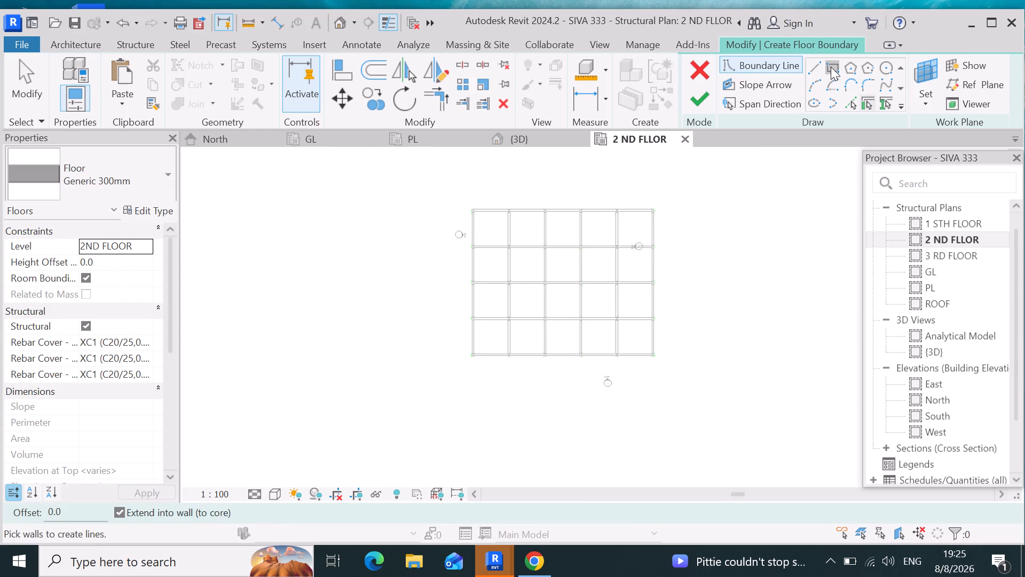
pyautogui.scroll(11, 476, 220)
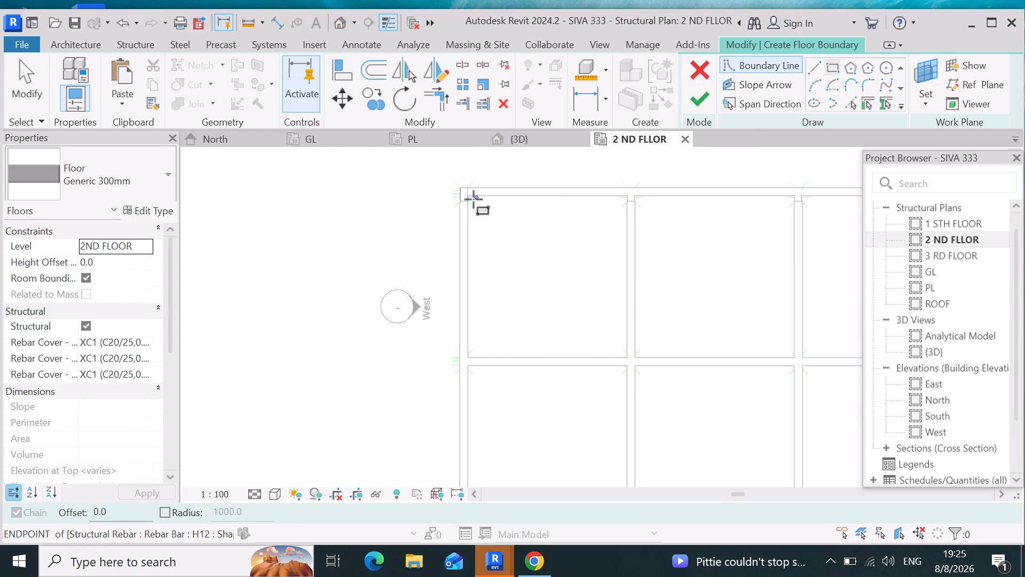
pyautogui.scroll(10, 456, 190)
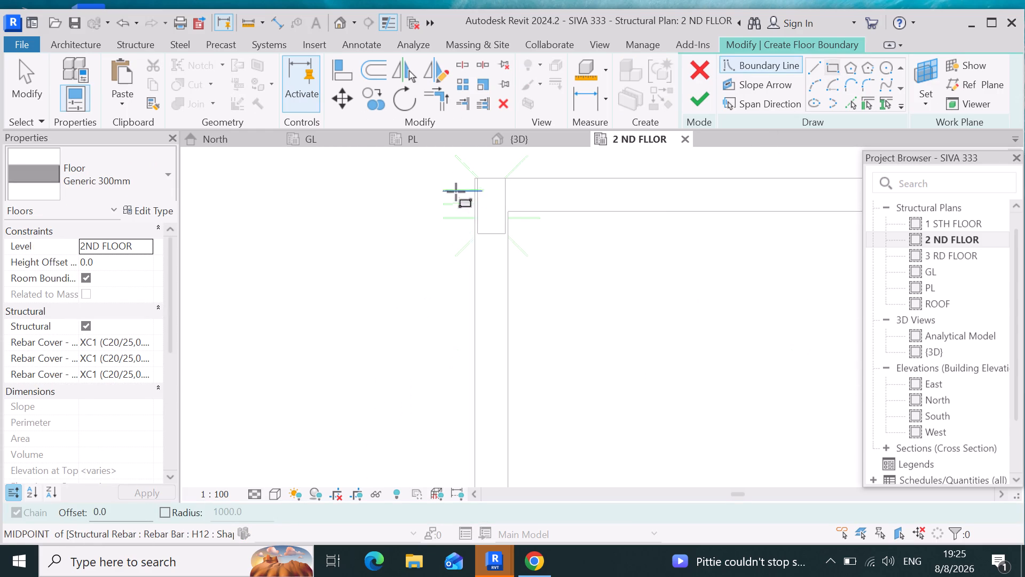
pyautogui.scroll(6, 475, 181)
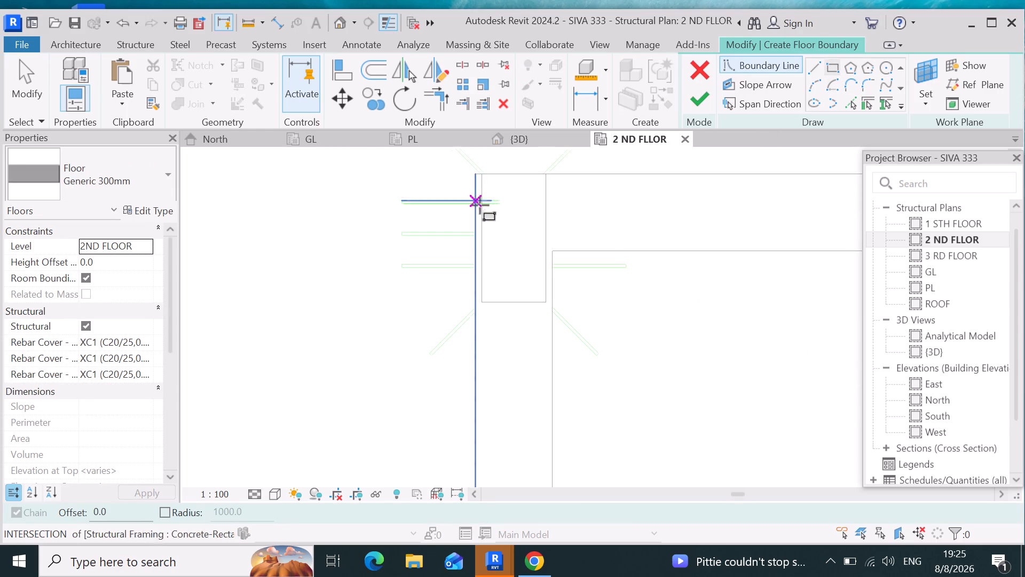
pyautogui.click(477, 178)
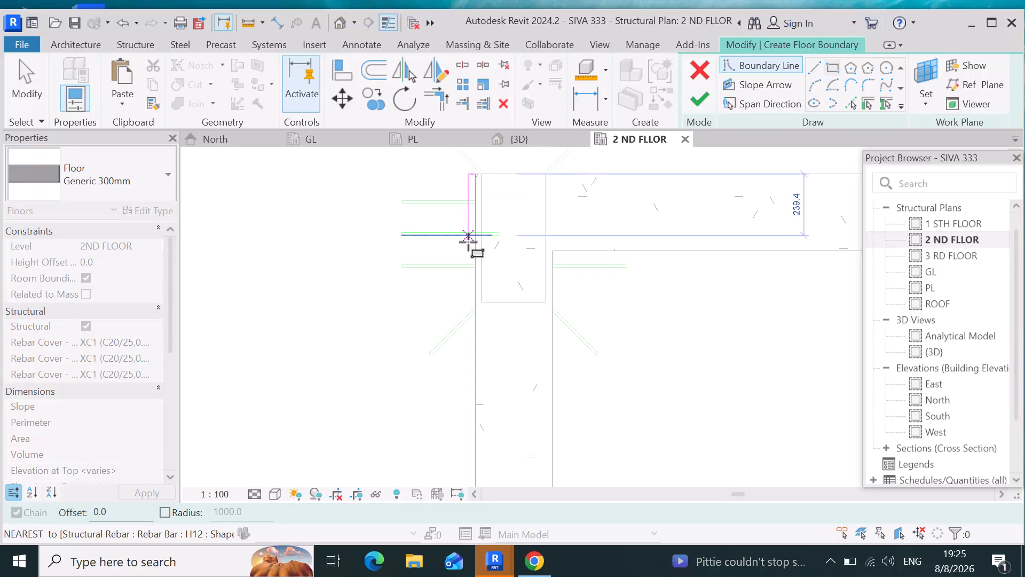
pyautogui.scroll(-20, 468, 241)
pyautogui.scroll(-11, 468, 241)
pyautogui.scroll(11, 535, 299)
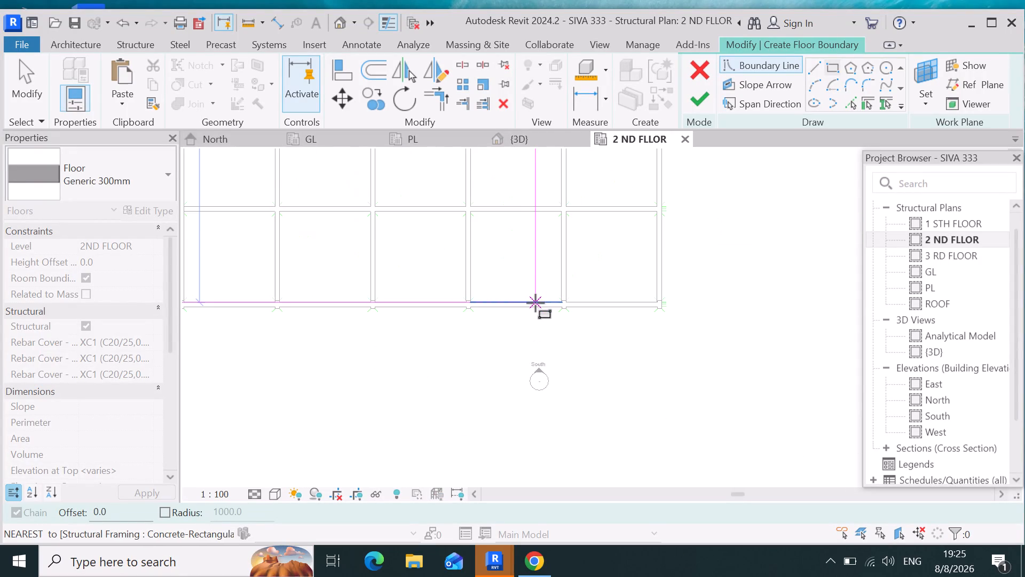
pyautogui.scroll(5, 671, 312)
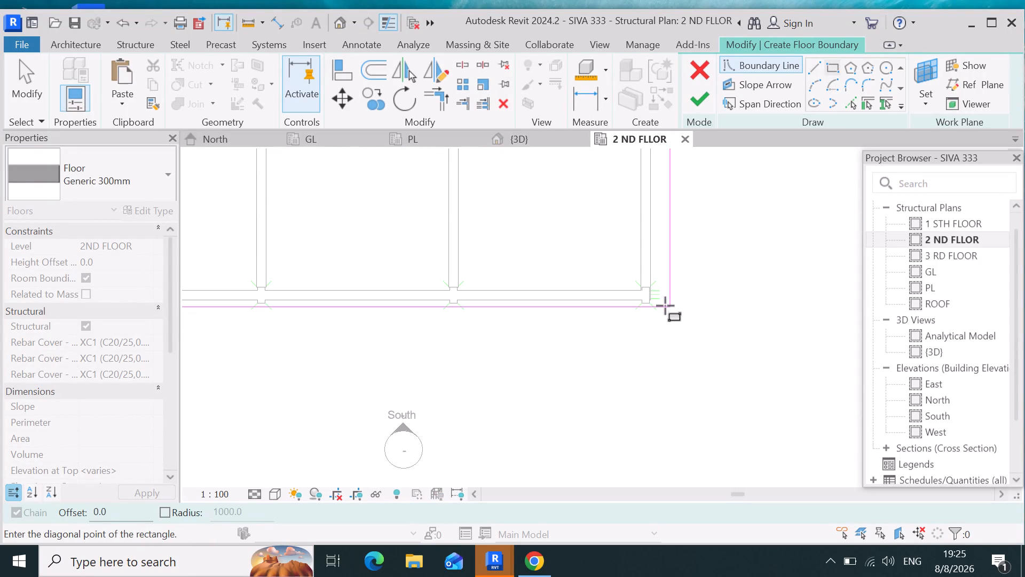
pyautogui.scroll(7, 651, 302)
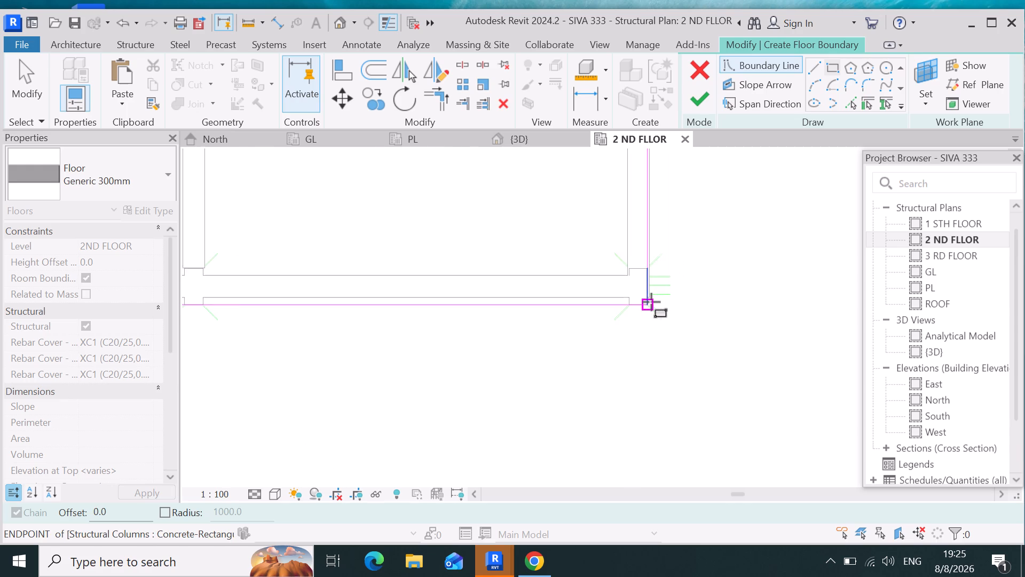
pyautogui.scroll(4, 651, 302)
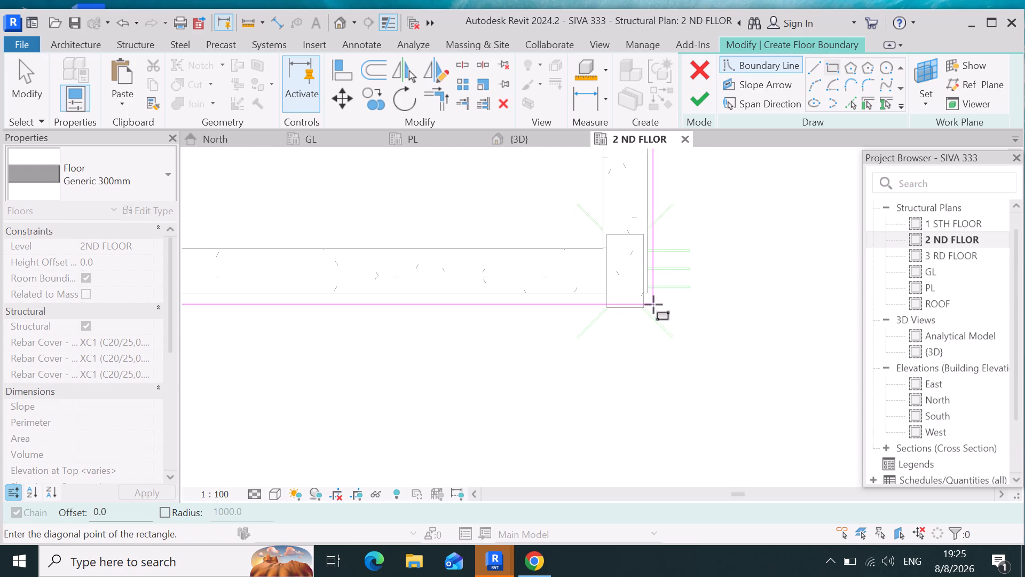
pyautogui.click(654, 307)
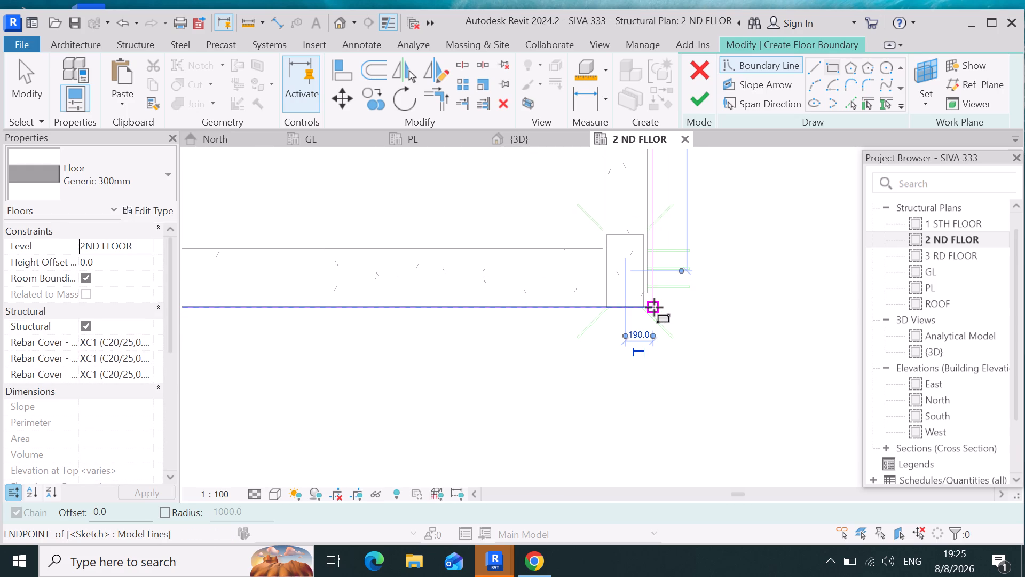
pyautogui.click(703, 98)
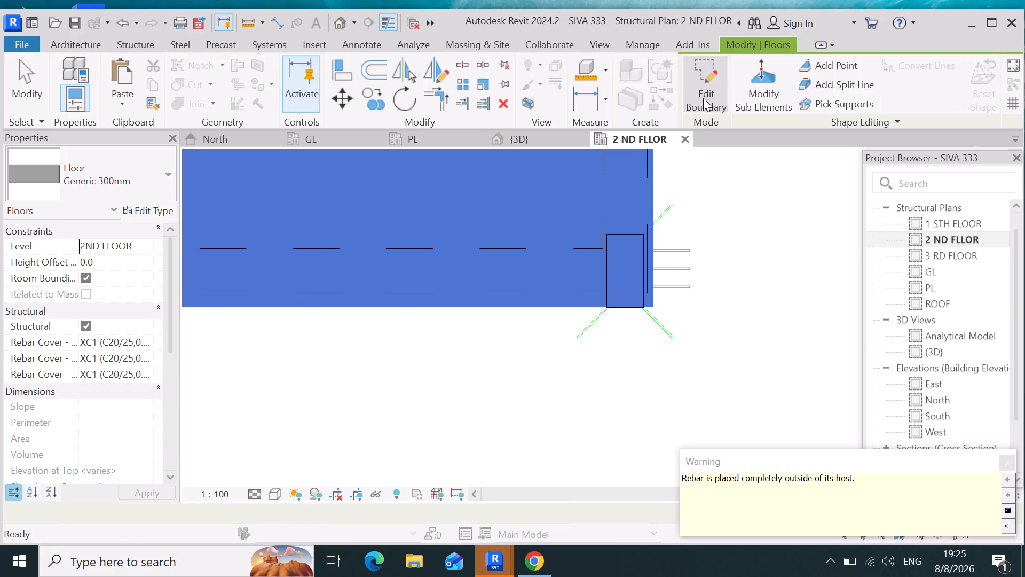
# Examine the columns, beams, slabs and reinforcement of all storeys in the North elevation.
pyautogui.scroll(-18, 751, 394)
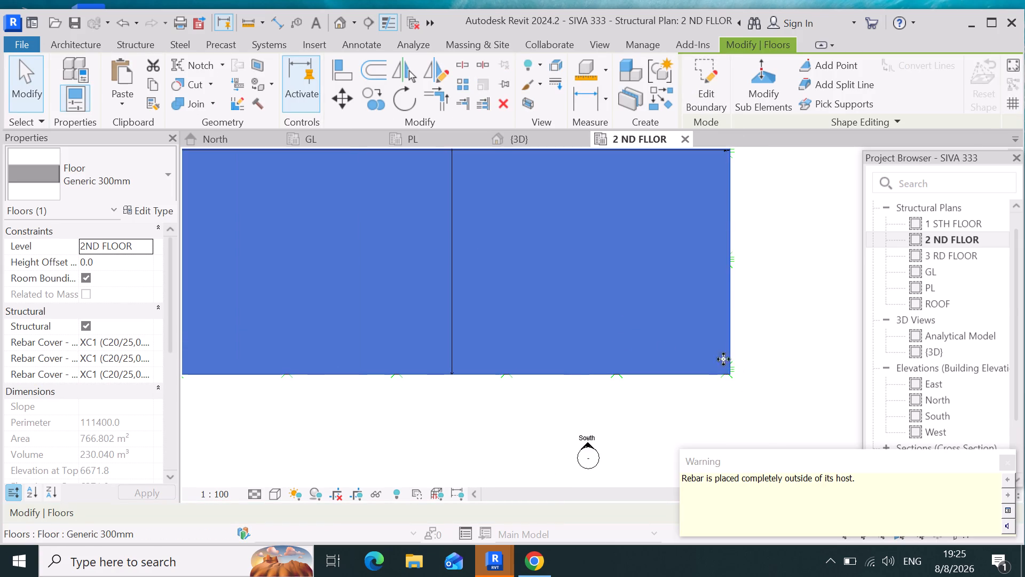
pyautogui.scroll(-9, 616, 342)
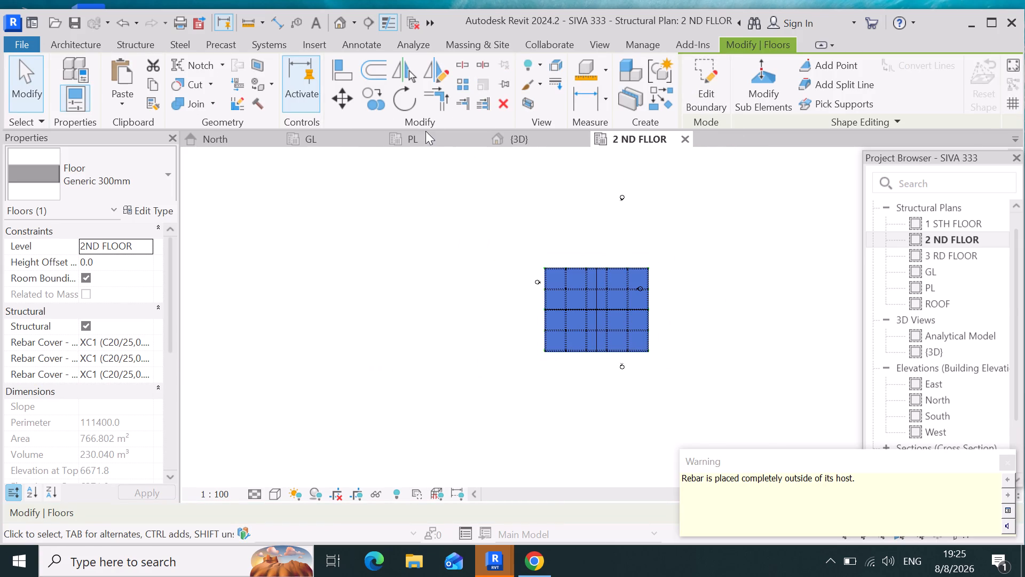
pyautogui.click(233, 142)
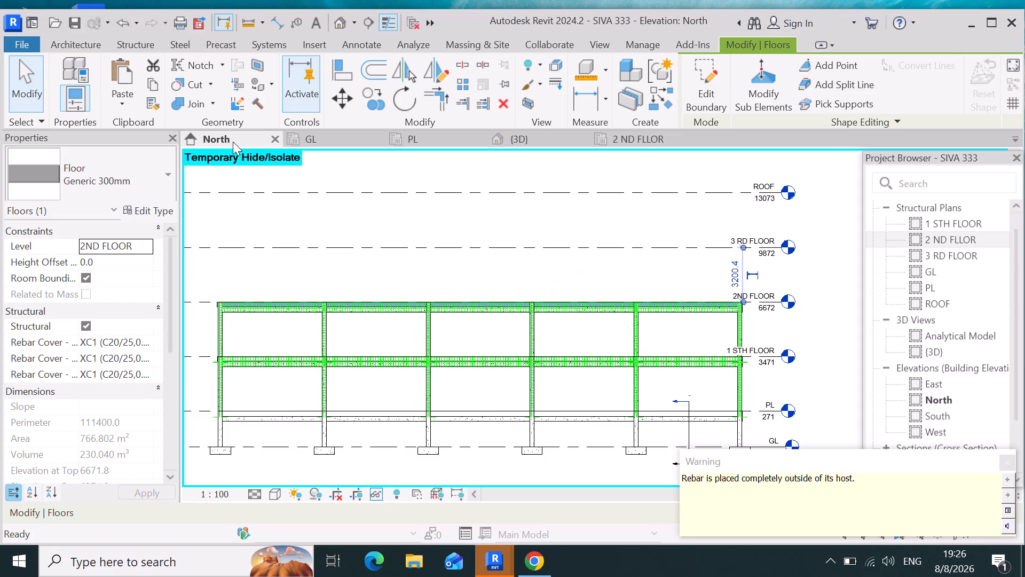
pyautogui.scroll(4, 550, 368)
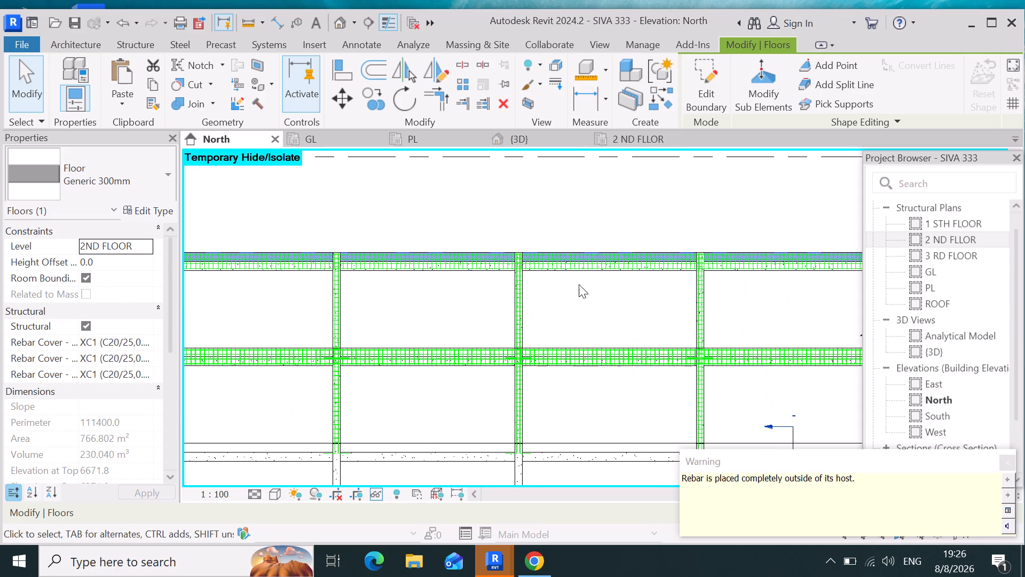
pyautogui.scroll(-4, 581, 271)
pyautogui.scroll(4, 554, 310)
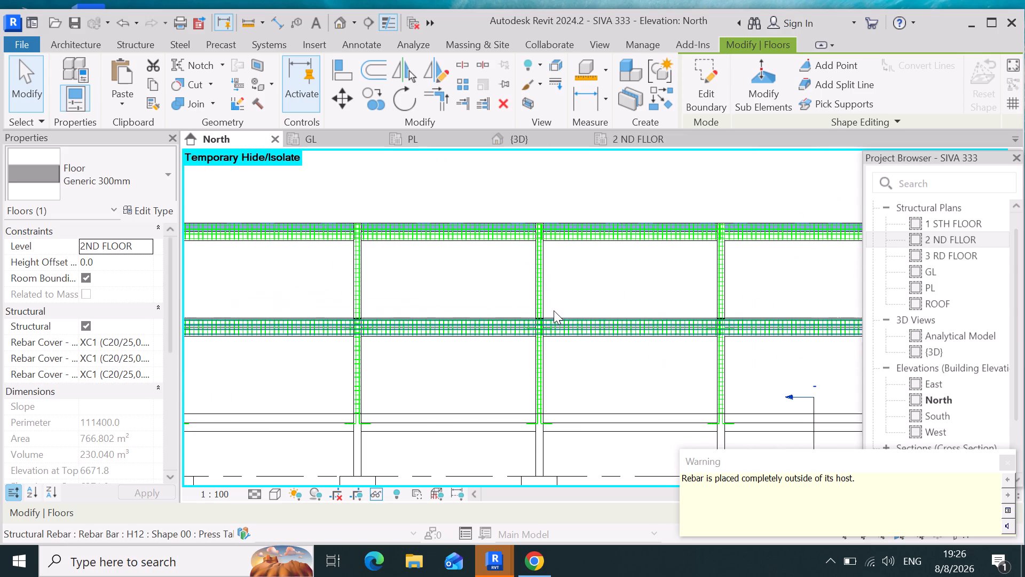
pyautogui.scroll(-5, 579, 280)
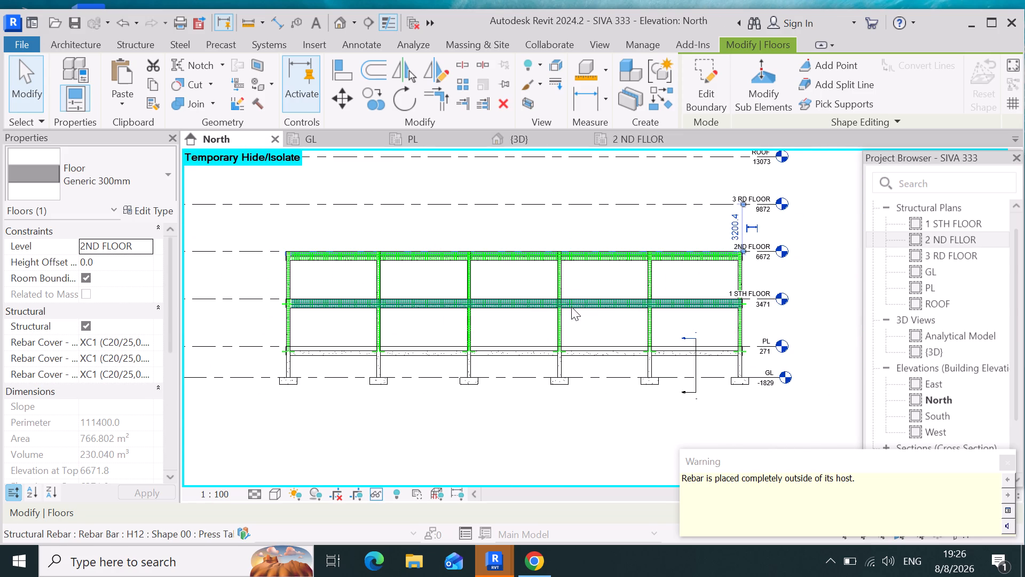
pyautogui.scroll(4, 582, 339)
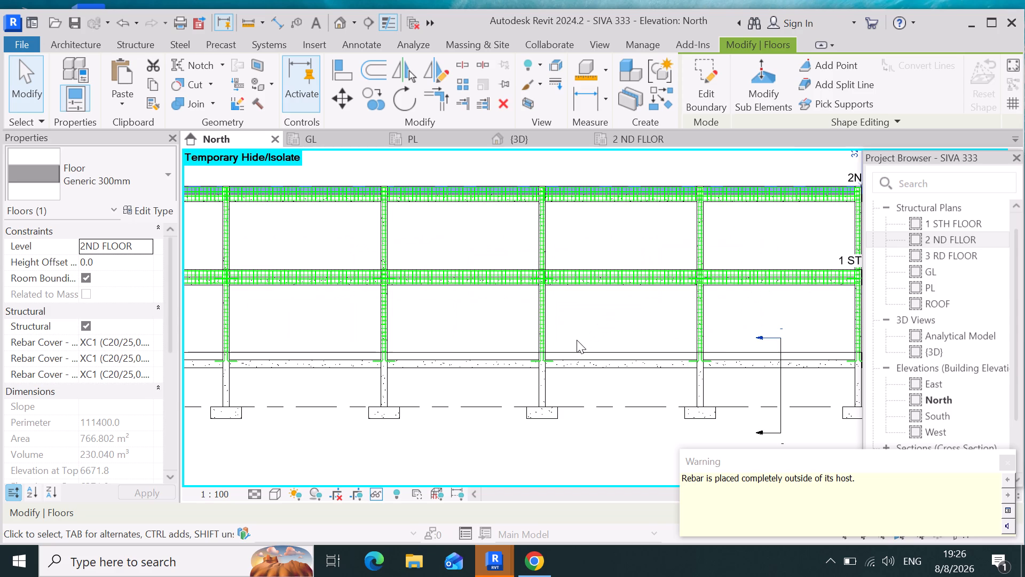
pyautogui.scroll(-4, 577, 340)
pyautogui.scroll(4, 762, 319)
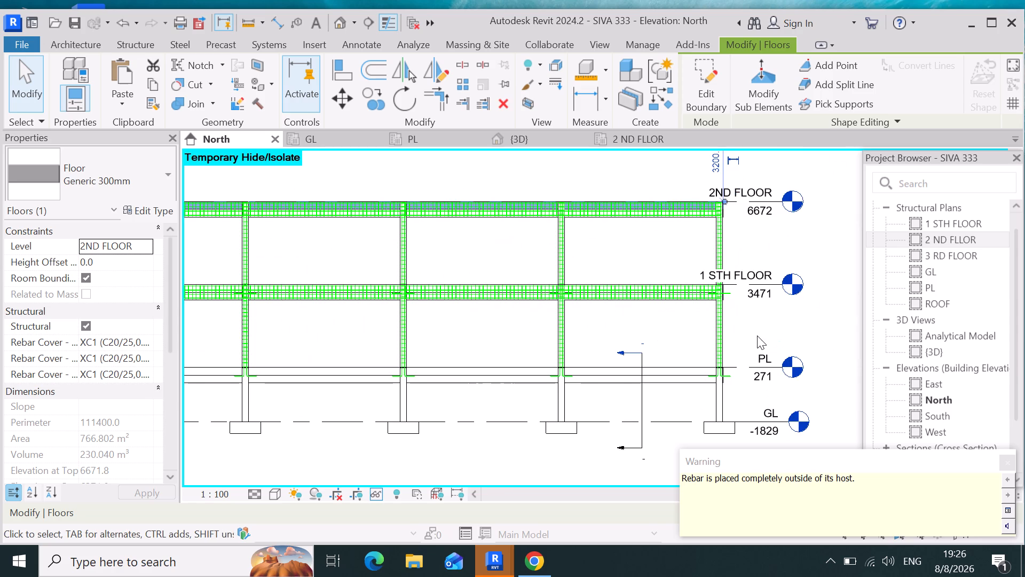
pyautogui.scroll(-3, 716, 267)
pyautogui.scroll(3, 721, 268)
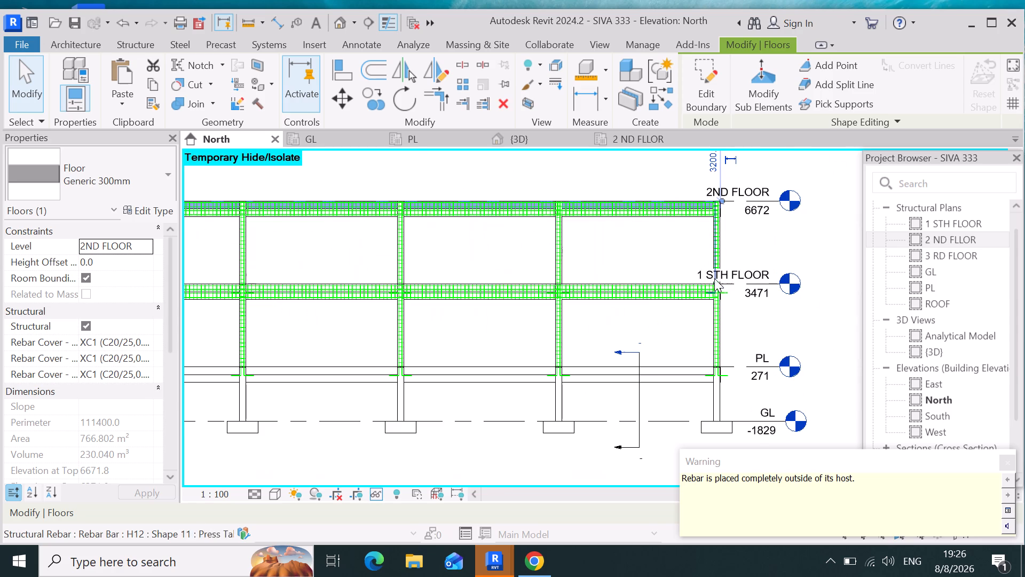
pyautogui.scroll(4, 640, 285)
pyautogui.scroll(-4, 638, 286)
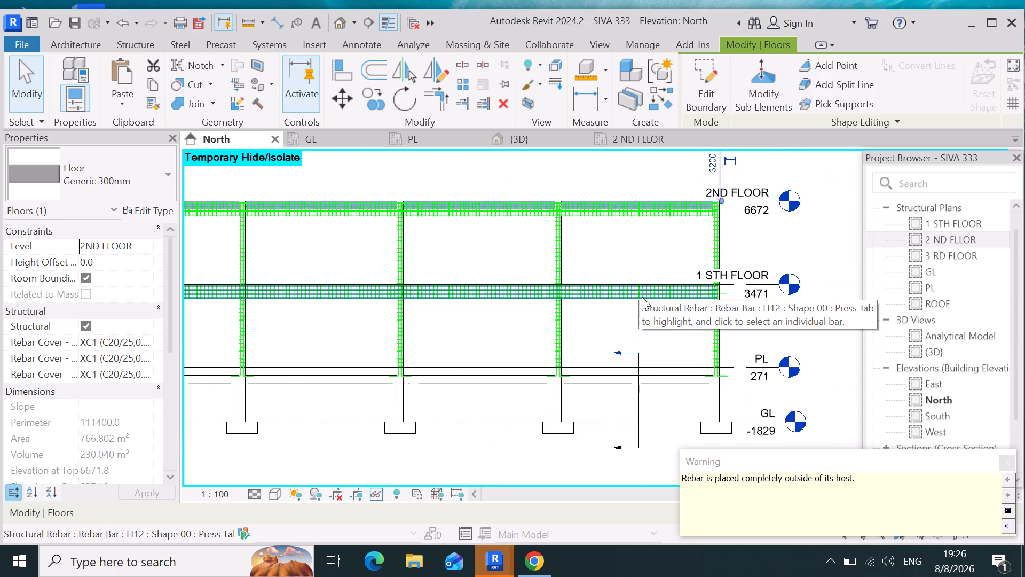
pyautogui.scroll(3, 732, 262)
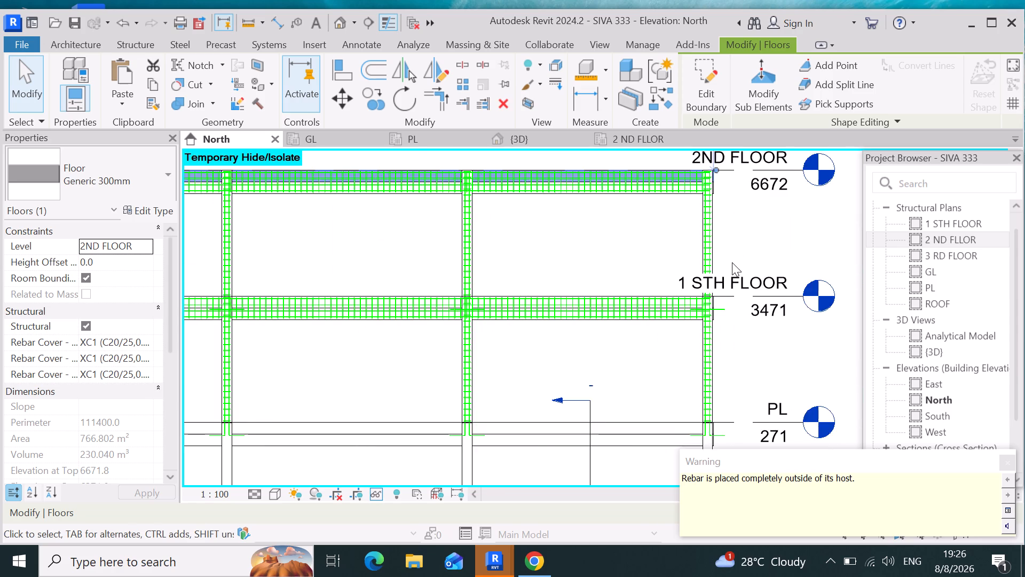
pyautogui.scroll(-4, 732, 262)
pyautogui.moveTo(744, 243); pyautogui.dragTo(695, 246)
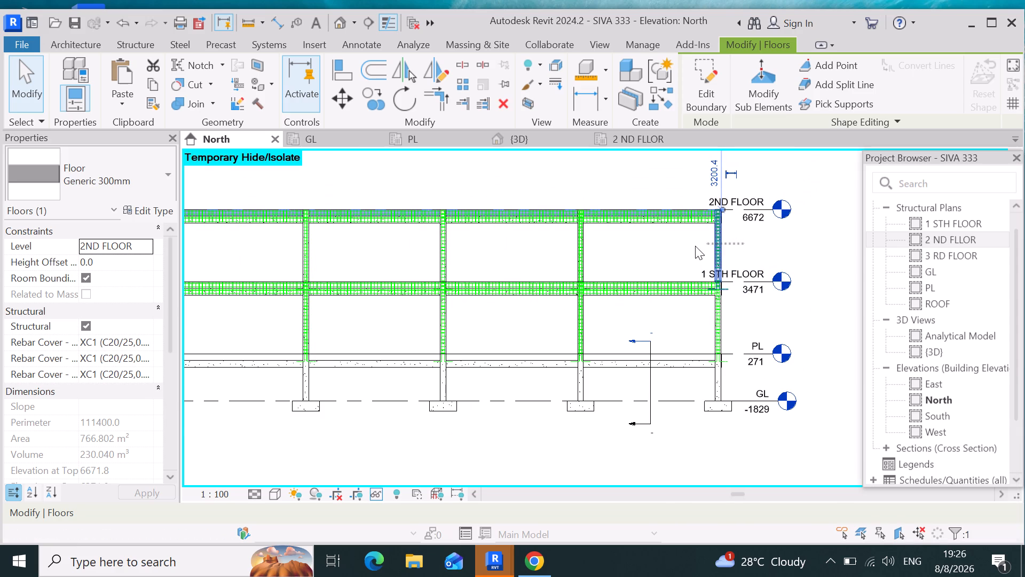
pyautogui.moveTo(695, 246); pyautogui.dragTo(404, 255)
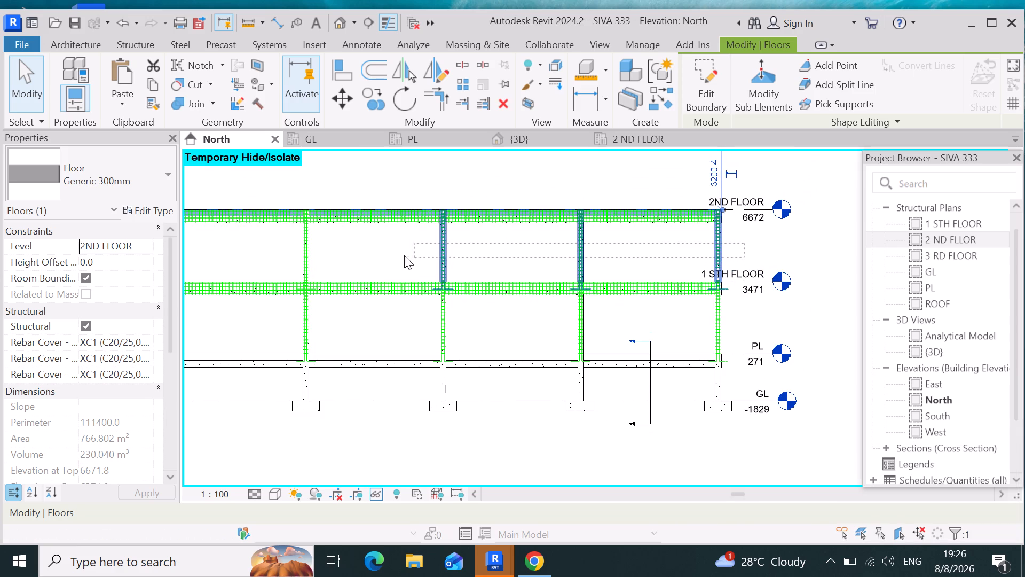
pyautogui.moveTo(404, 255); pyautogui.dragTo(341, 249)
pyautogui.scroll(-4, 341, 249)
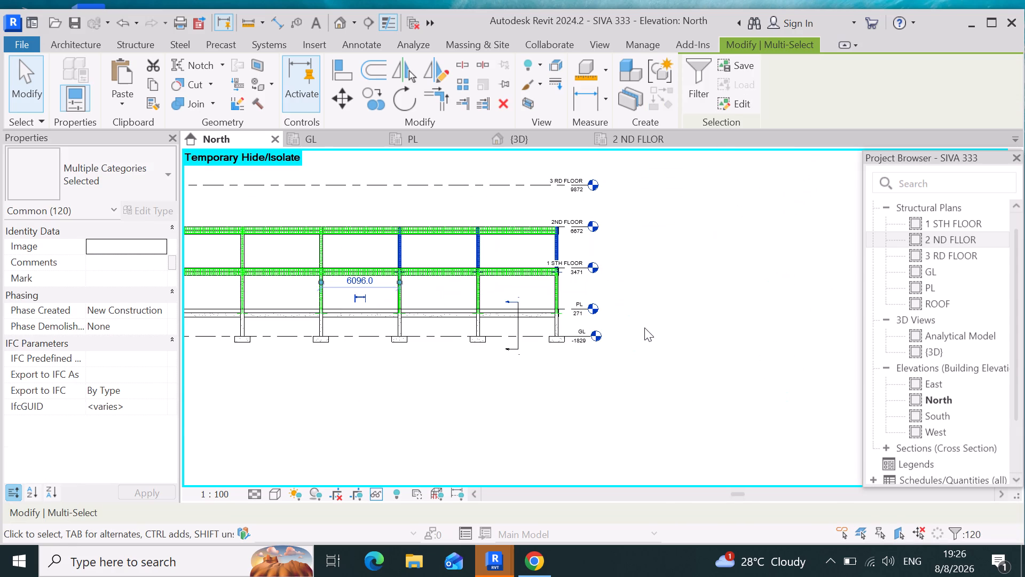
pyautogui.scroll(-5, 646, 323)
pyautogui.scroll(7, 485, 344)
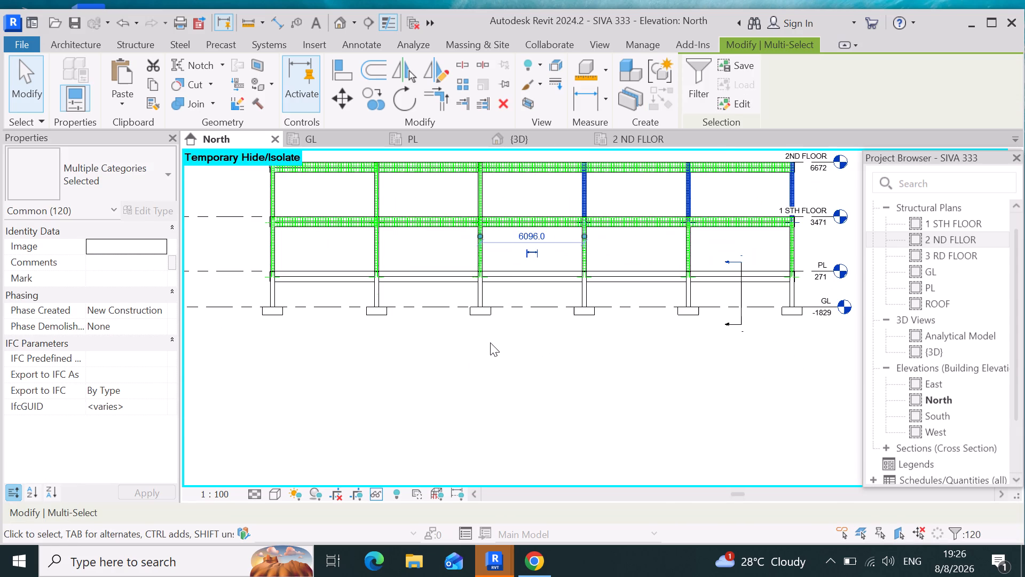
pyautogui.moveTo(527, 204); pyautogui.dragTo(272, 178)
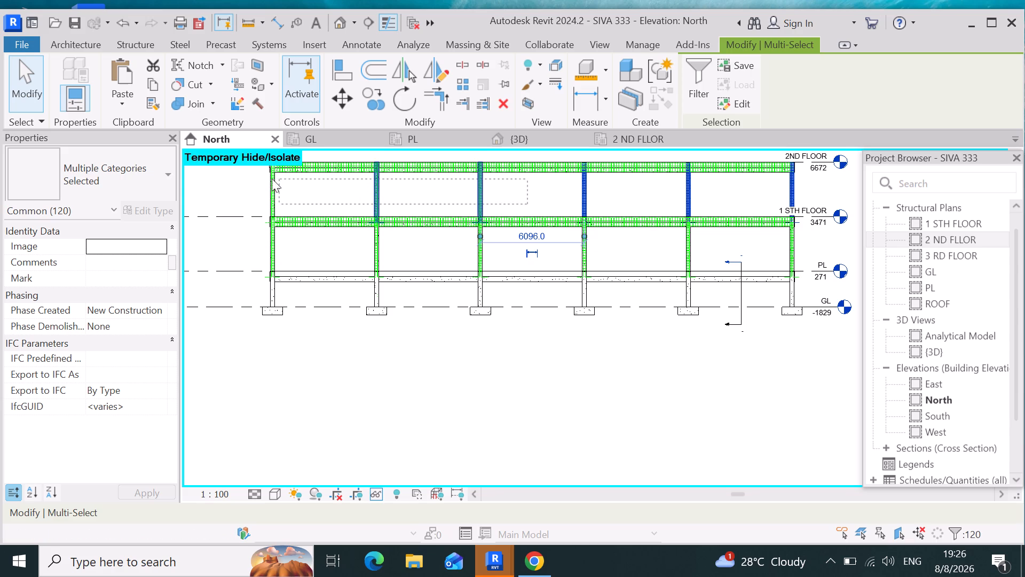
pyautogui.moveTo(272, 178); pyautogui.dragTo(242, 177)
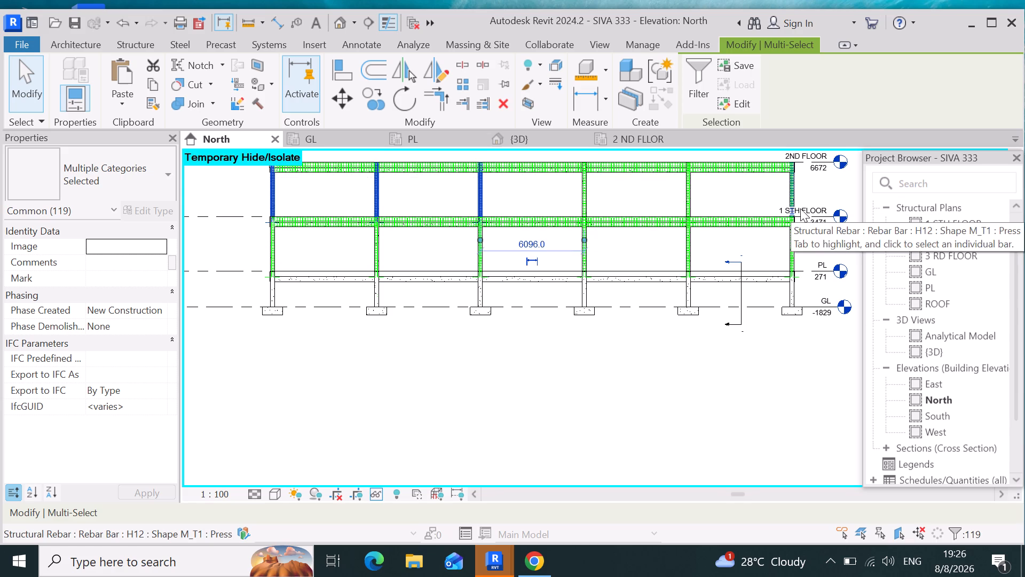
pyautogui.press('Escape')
# Copy all columns and their reinforcement between 1 STH FLOOR and 2ND FLOOR, and paste them aligned to the 3 RD FLOOR level.
pyautogui.moveTo(836, 193); pyautogui.dragTo(696, 185)
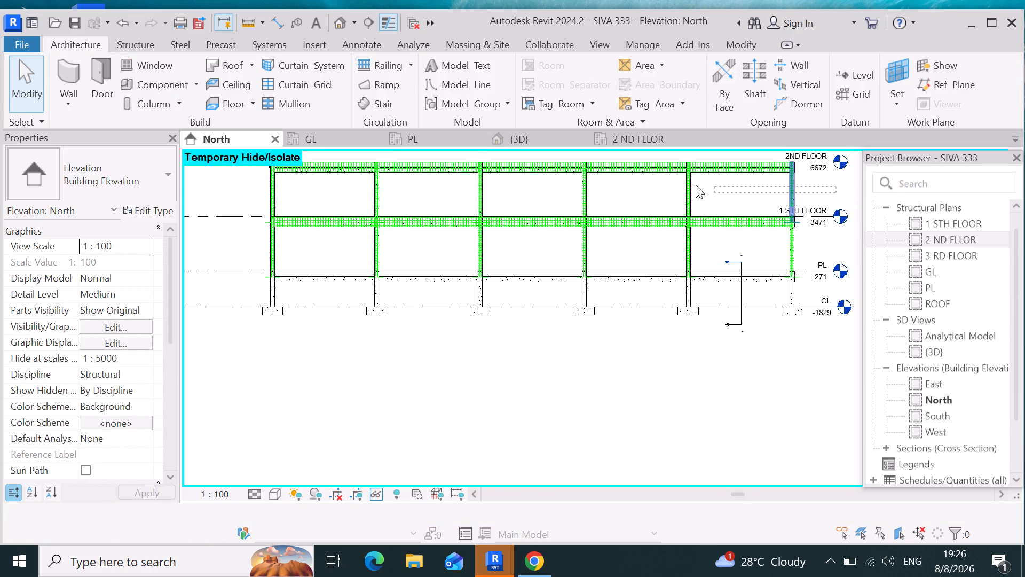
pyautogui.moveTo(696, 185); pyautogui.dragTo(282, 186)
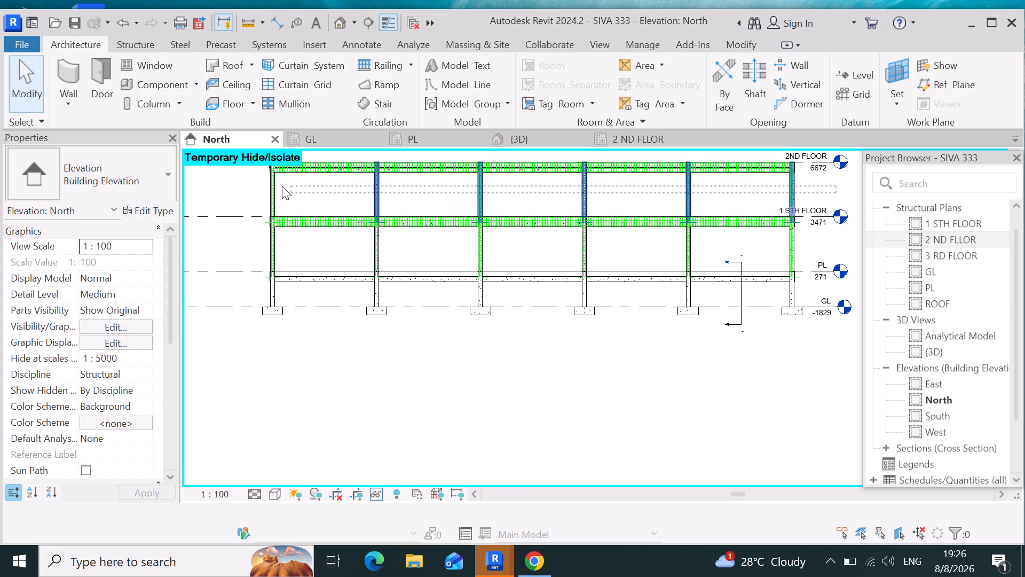
pyautogui.moveTo(282, 186); pyautogui.dragTo(224, 183)
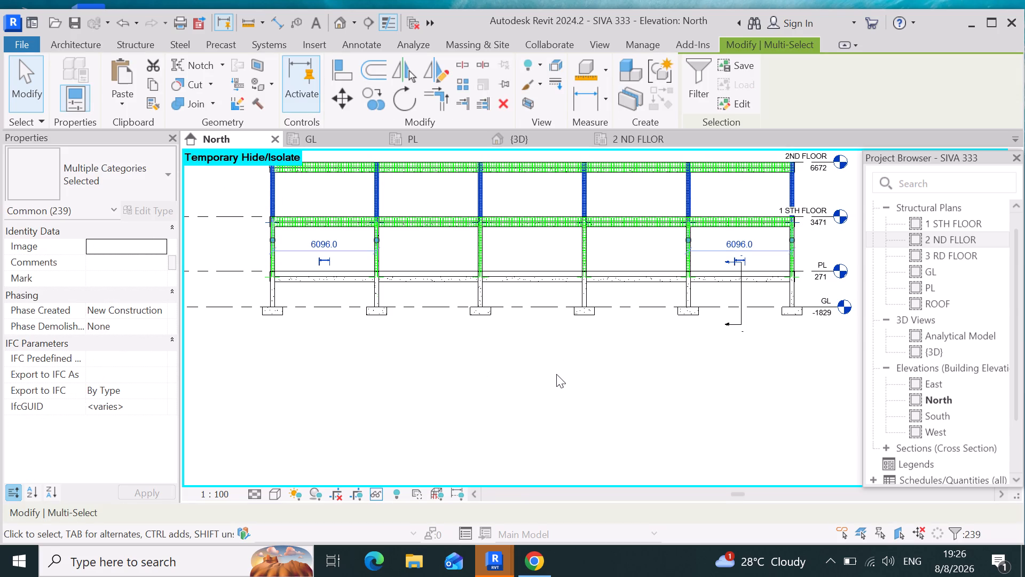
pyautogui.click(149, 83)
pyautogui.click(118, 104)
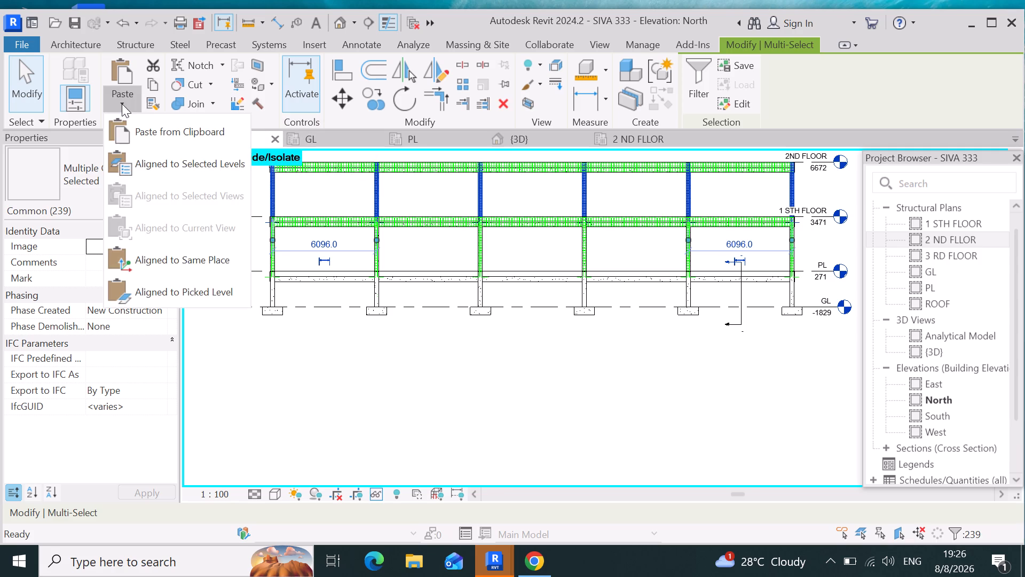
pyautogui.click(165, 163)
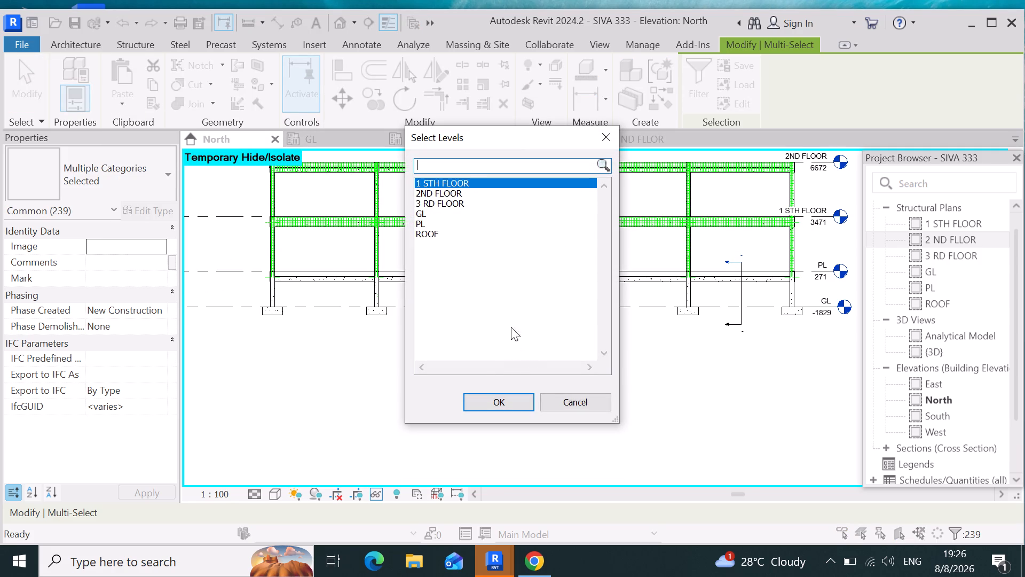
pyautogui.click(446, 205)
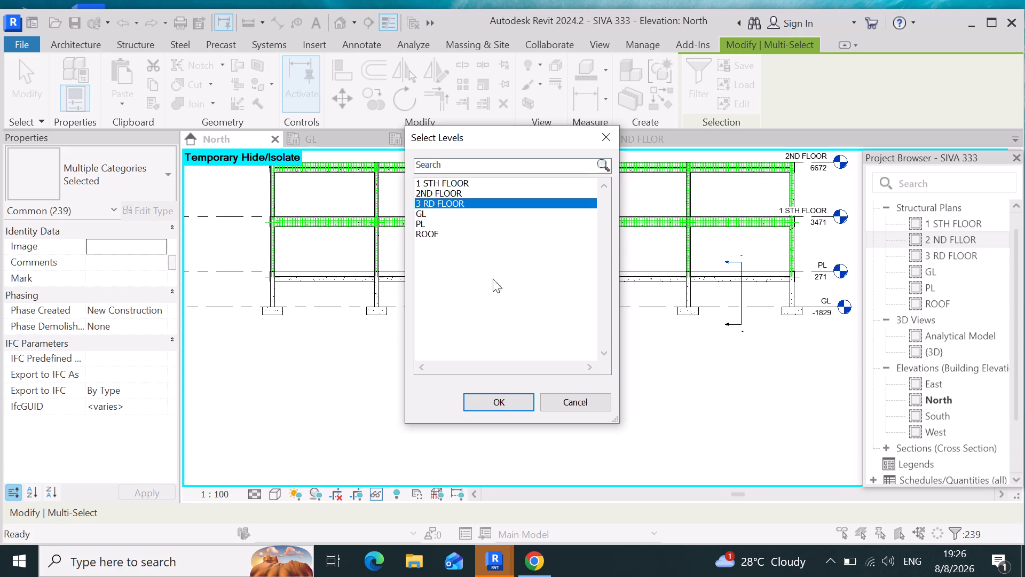
pyautogui.click(493, 398)
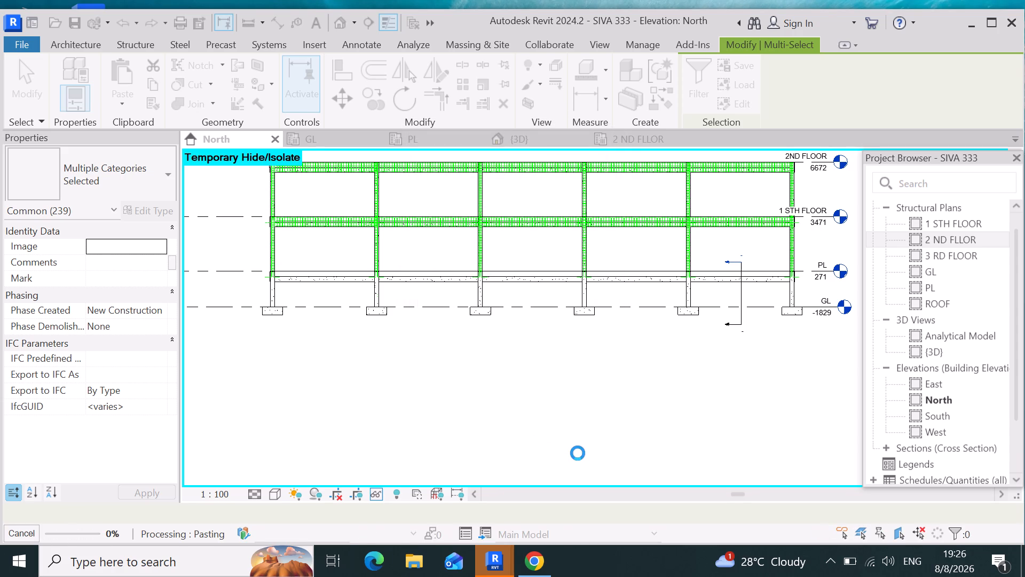
# Copy the 300 x 600mm beam at PL level and paste it aligned to the 3 RD FLOOR level.
pyautogui.scroll(-4, 577, 451)
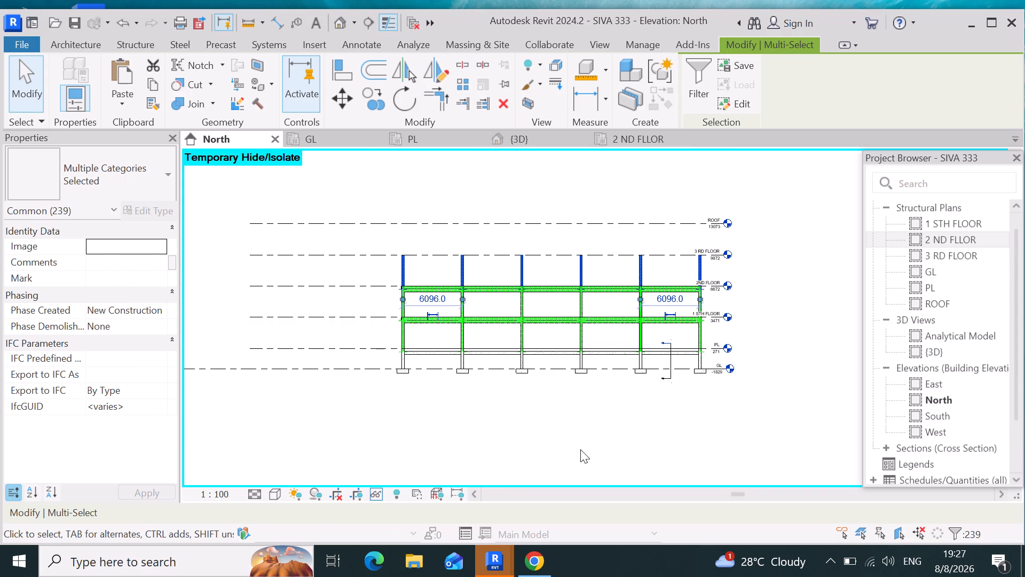
pyautogui.scroll(3, 621, 381)
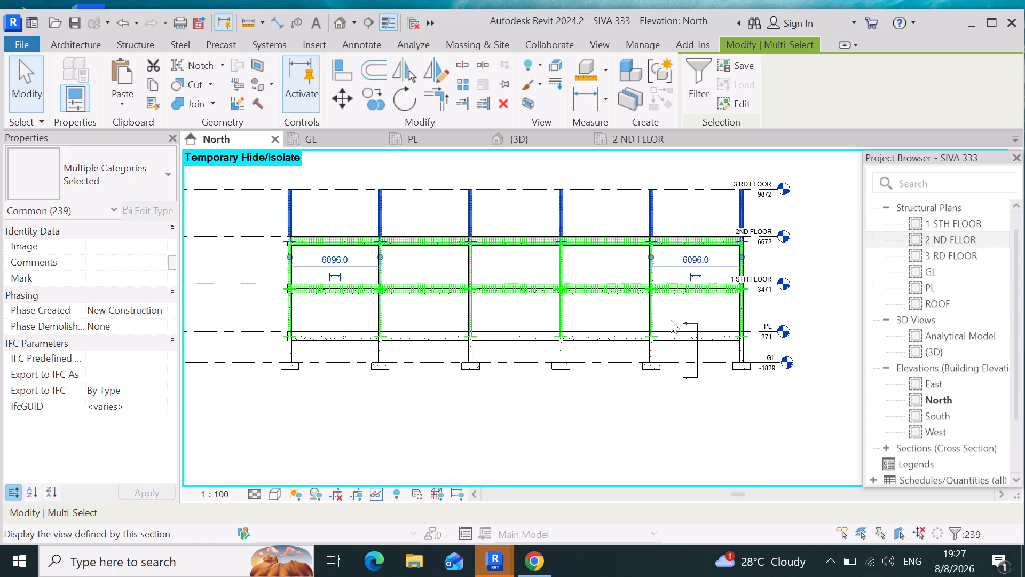
pyautogui.scroll(2, 654, 322)
pyautogui.scroll(5, 766, 349)
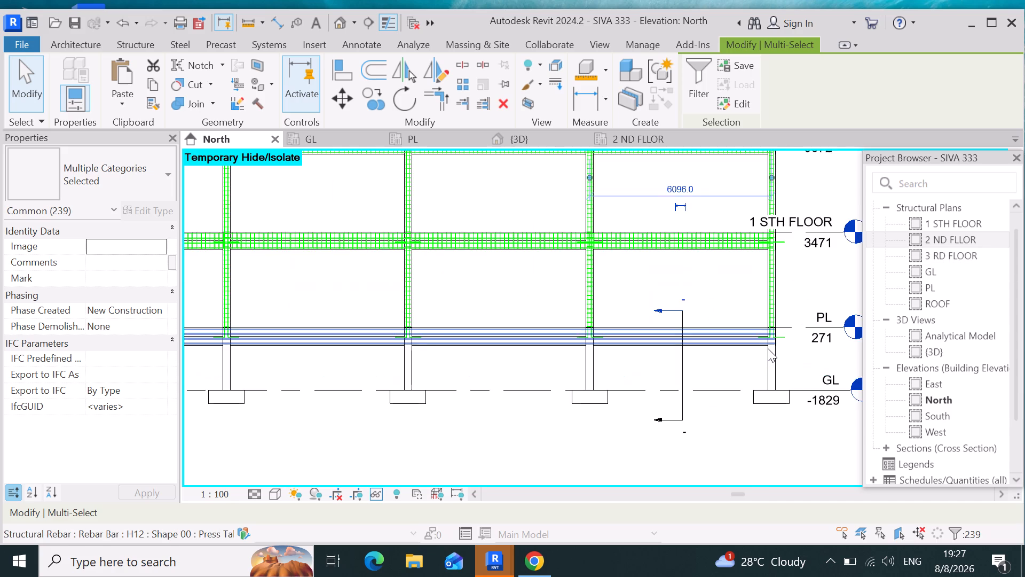
pyautogui.scroll(7, 768, 348)
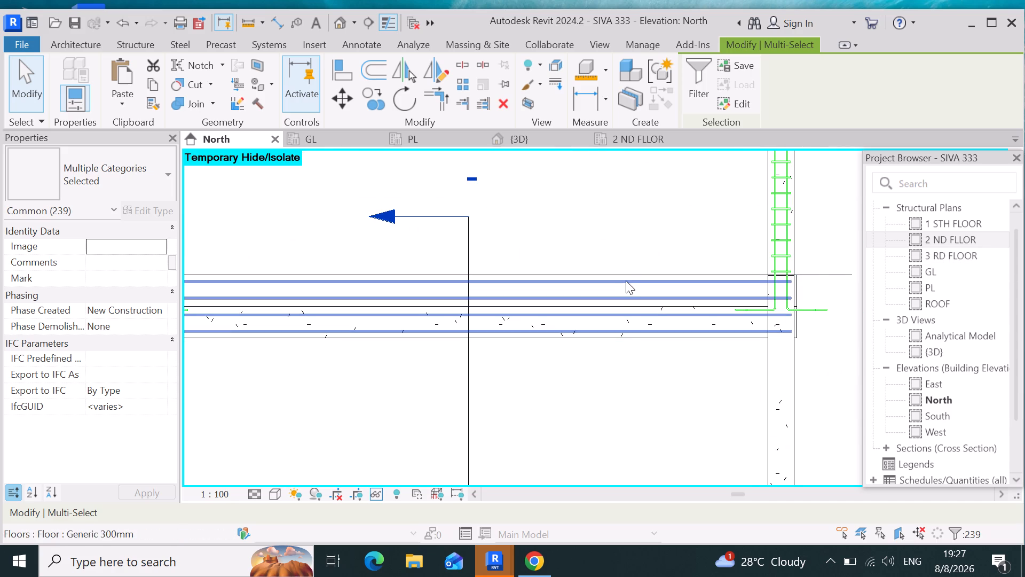
pyautogui.scroll(4, 625, 280)
pyautogui.click(665, 381)
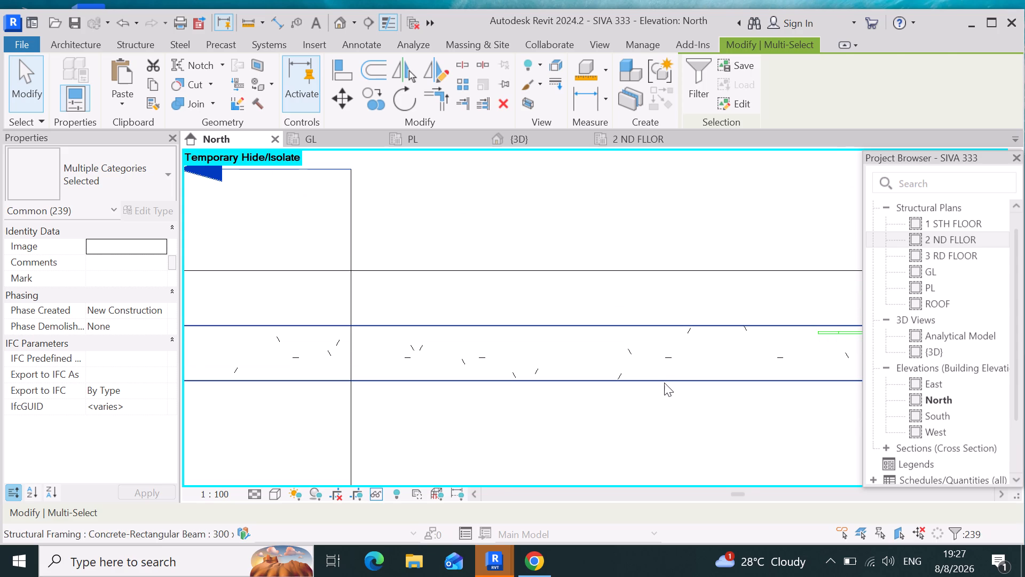
pyautogui.scroll(-8, 625, 397)
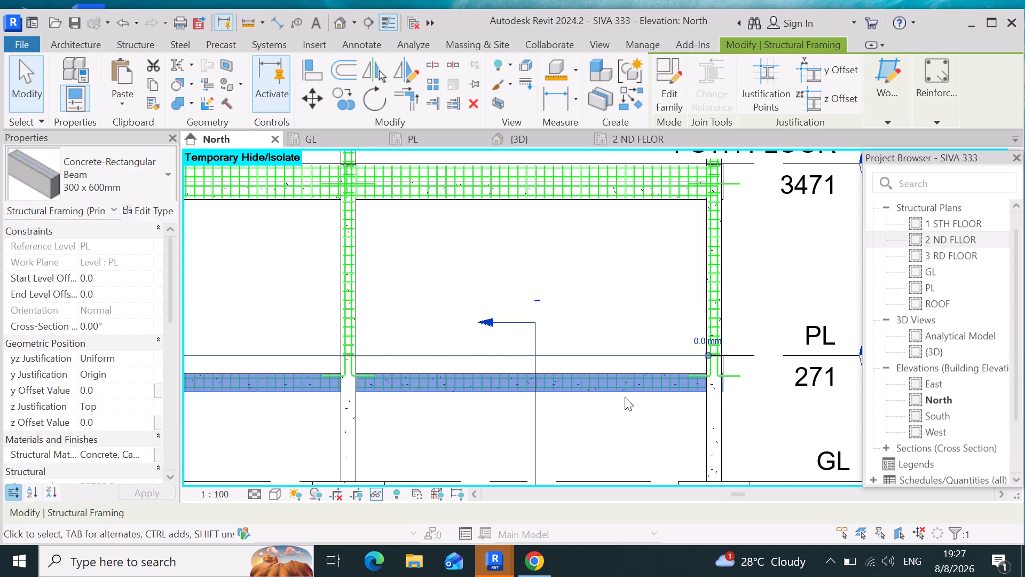
pyautogui.scroll(-3, 625, 397)
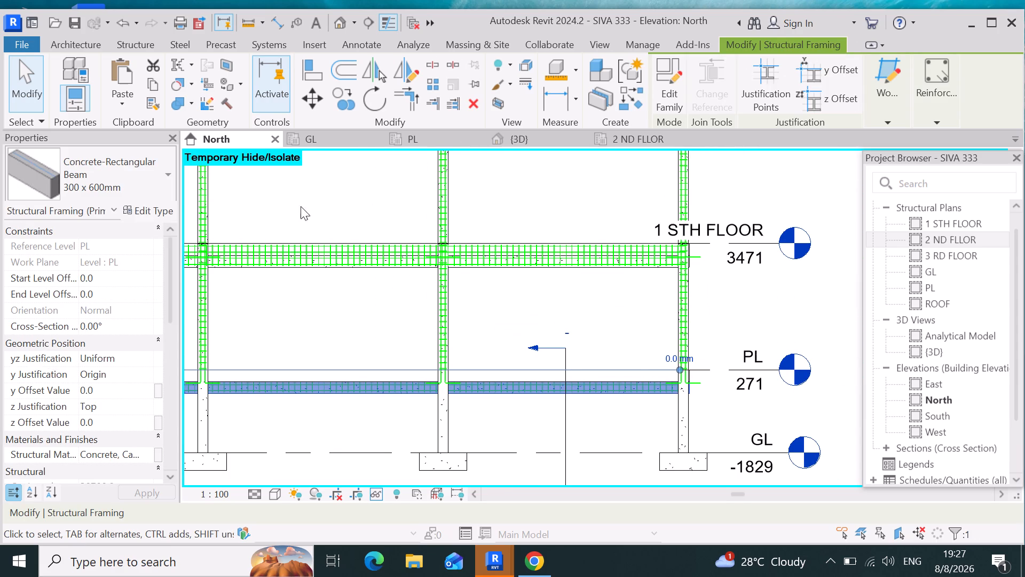
pyautogui.click(124, 104)
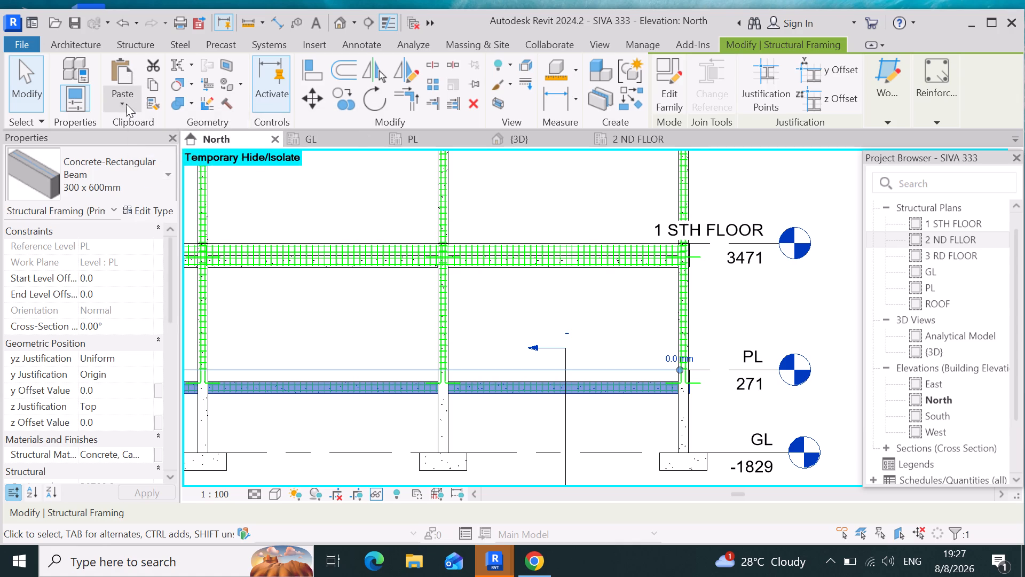
pyautogui.click(152, 87)
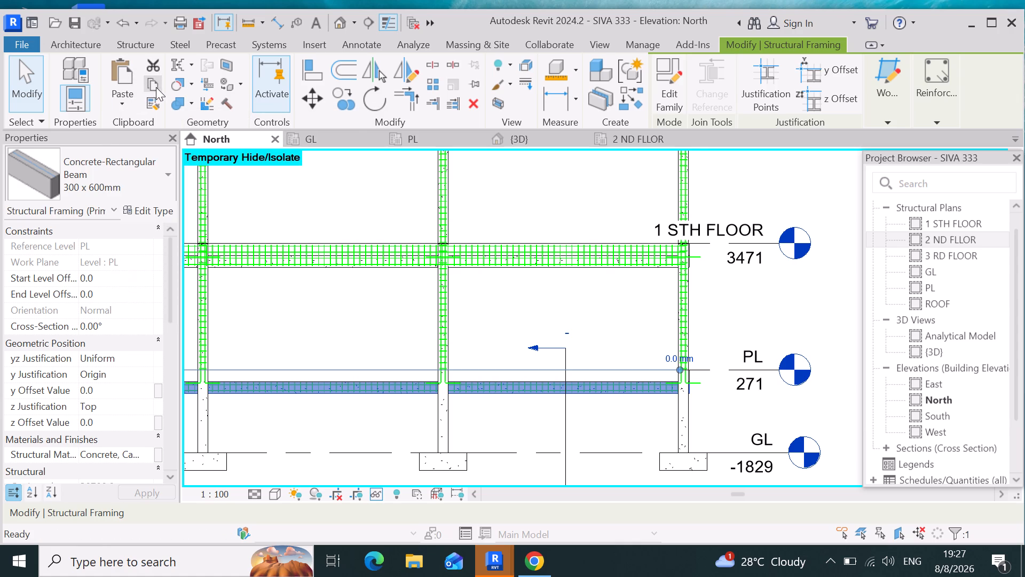
pyautogui.click(124, 104)
pyautogui.click(186, 165)
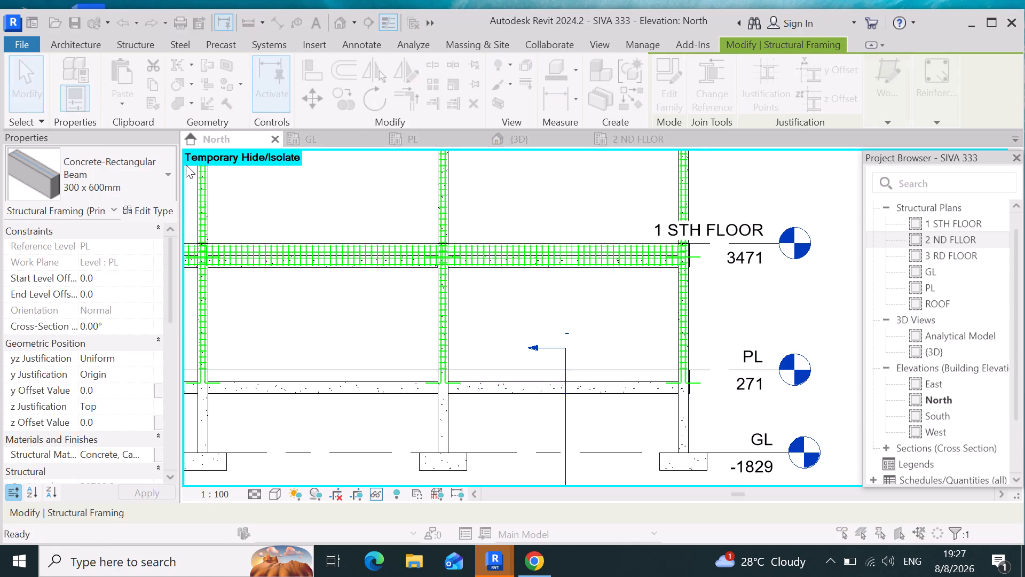
pyautogui.click(455, 204)
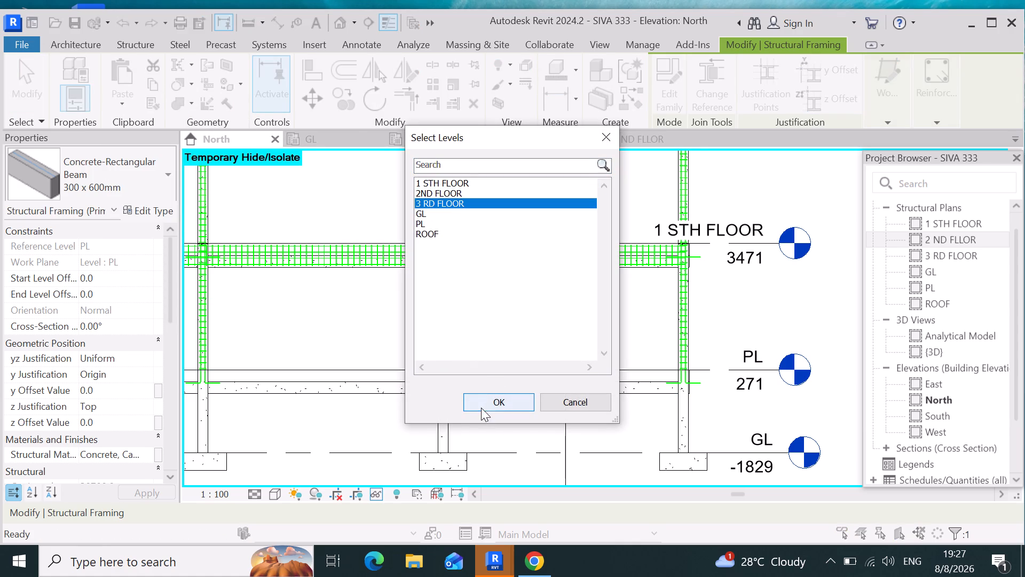
pyautogui.click(484, 403)
pyautogui.scroll(-3, 596, 388)
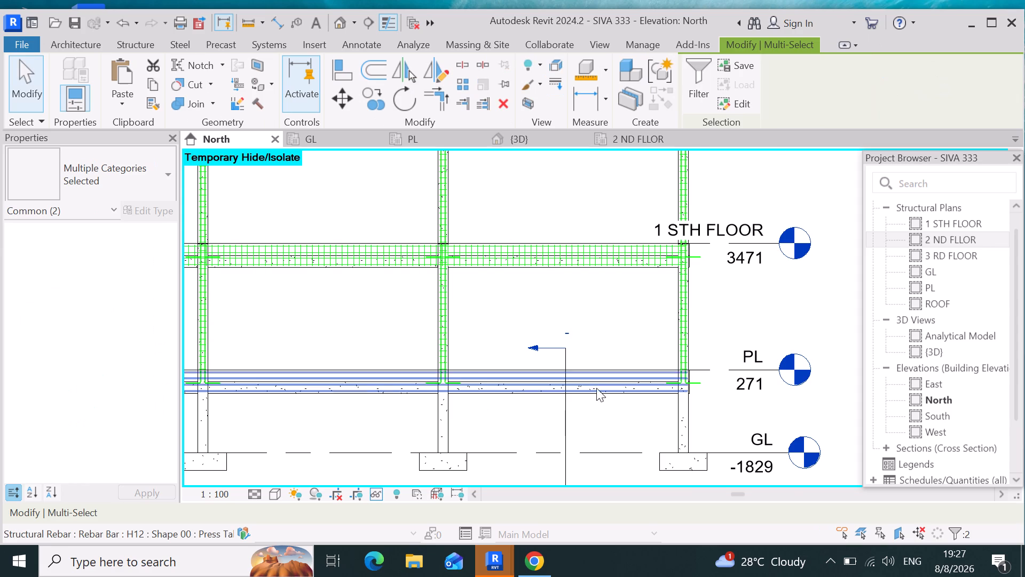
pyautogui.scroll(-5, 596, 388)
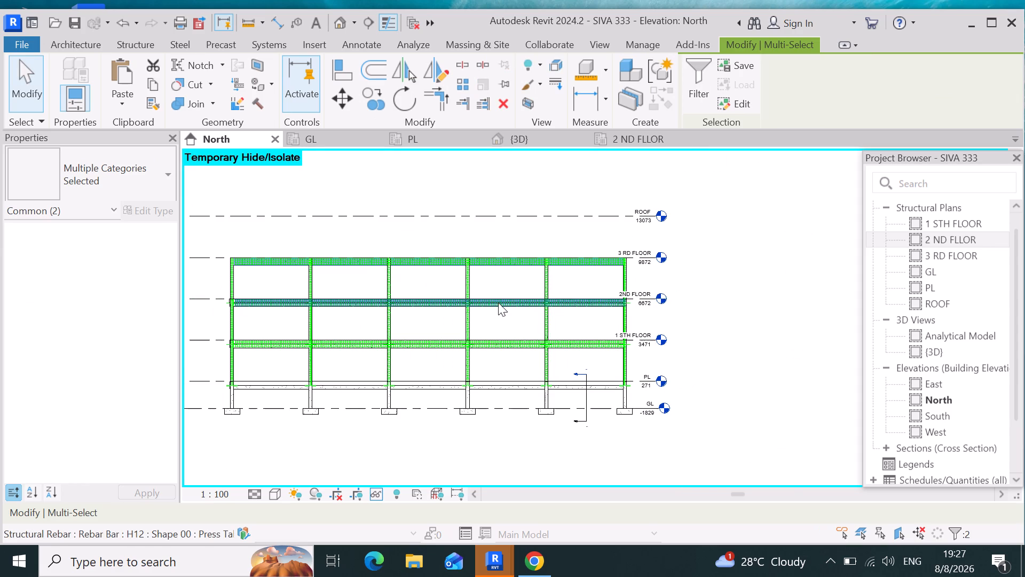
# Examine the pasted columns and beam in the 3D view and the 3 RD FLOOR plan, comparing with the 2 ND FLLOR plan.
pyautogui.click(550, 139)
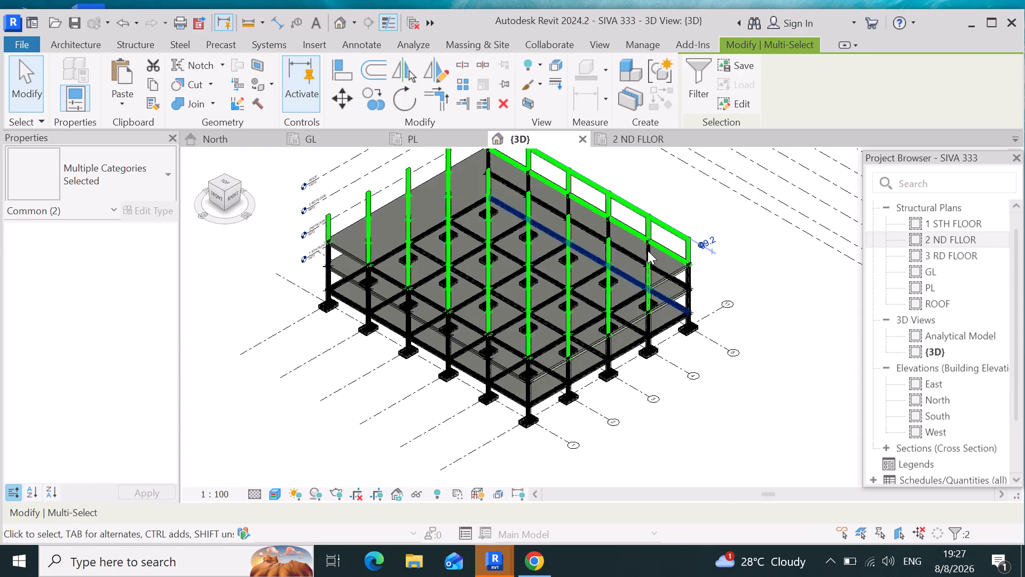
pyautogui.doubleClick(952, 253)
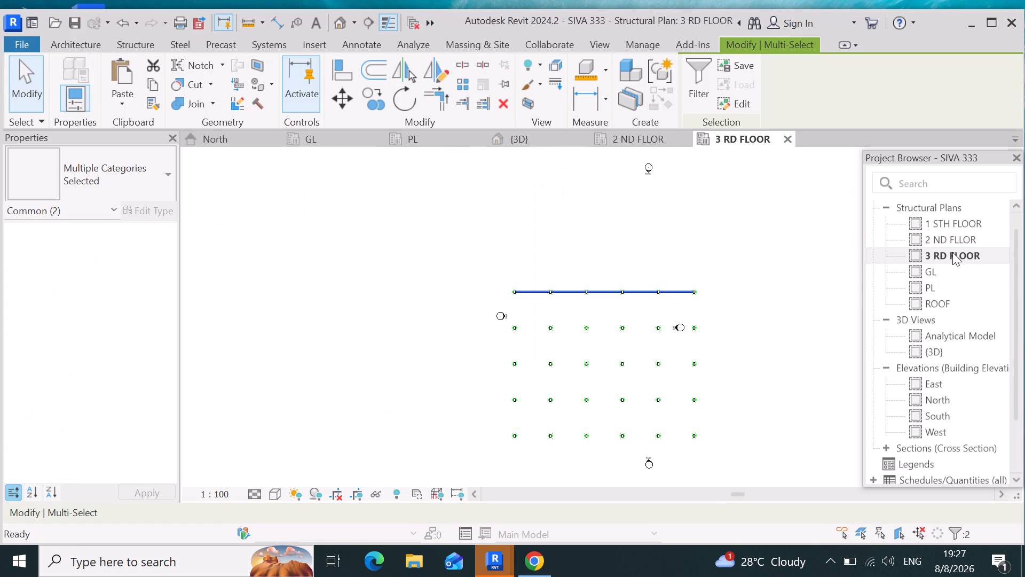
pyautogui.doubleClick(952, 252)
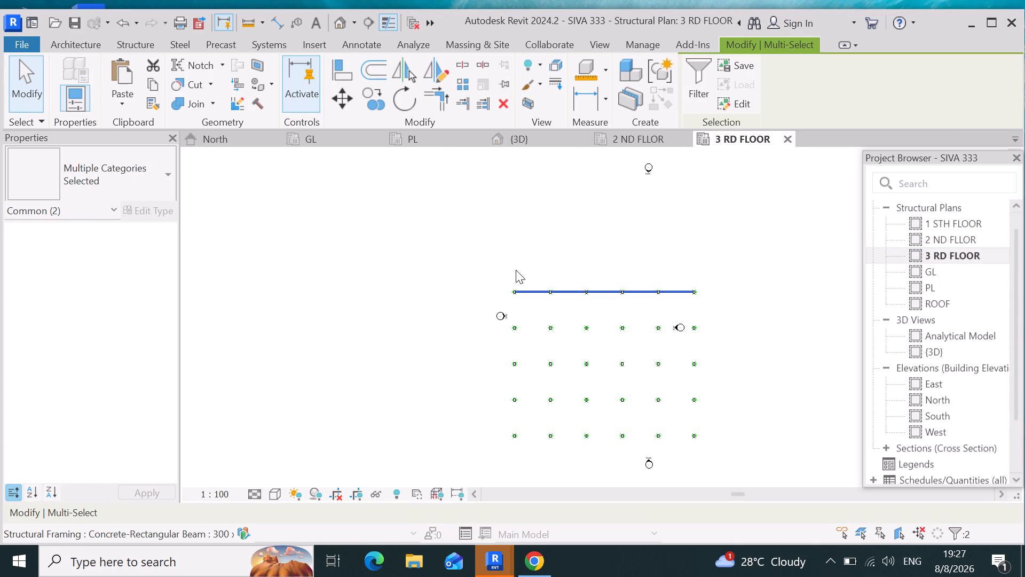
pyautogui.scroll(-3, 516, 270)
pyautogui.click(632, 138)
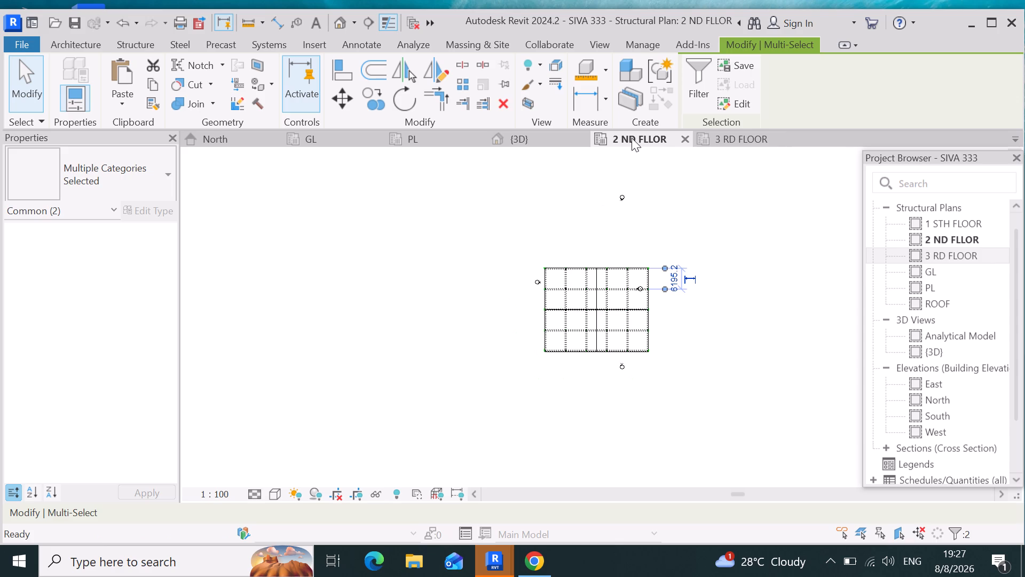
pyautogui.click(722, 139)
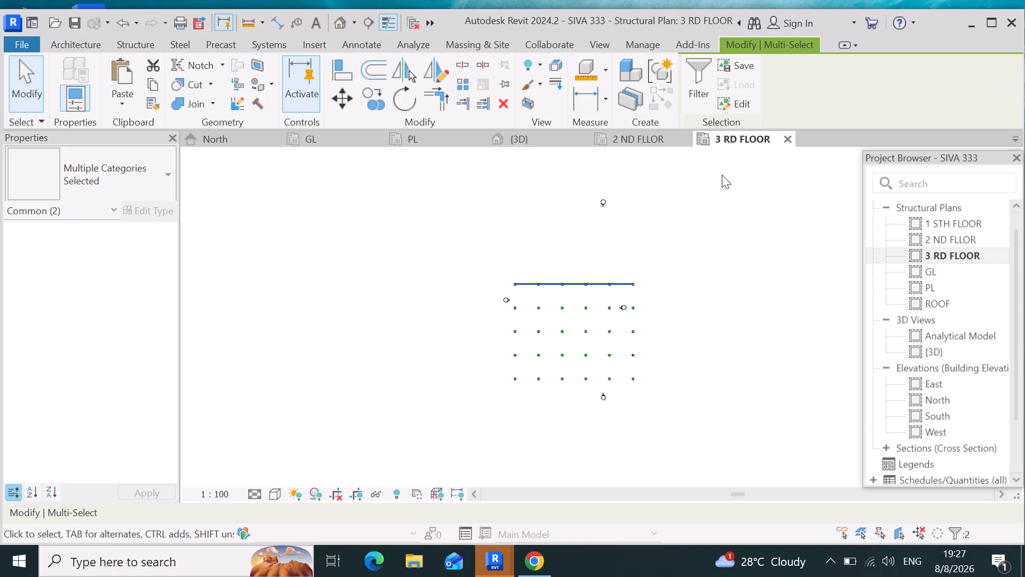
pyautogui.scroll(3, 626, 407)
pyautogui.scroll(4, 484, 329)
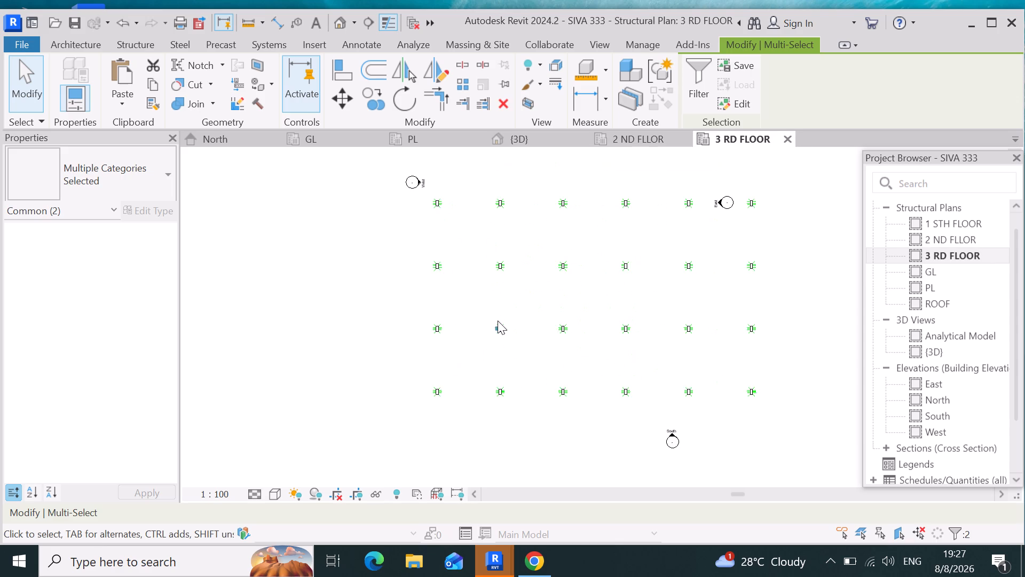
pyautogui.scroll(-4, 499, 315)
pyautogui.scroll(3, 467, 263)
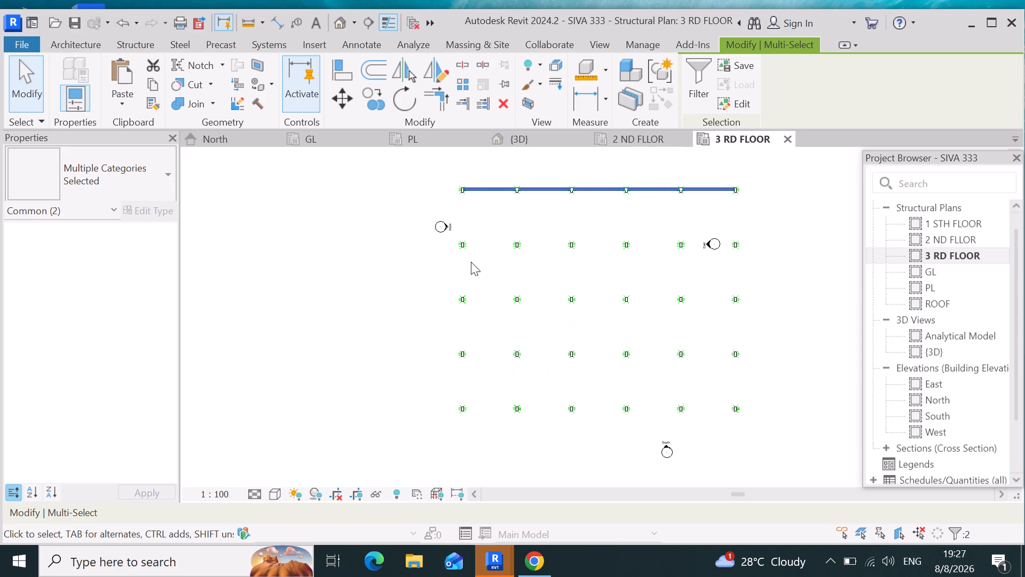
pyautogui.scroll(-3, 487, 253)
pyautogui.scroll(1, 537, 414)
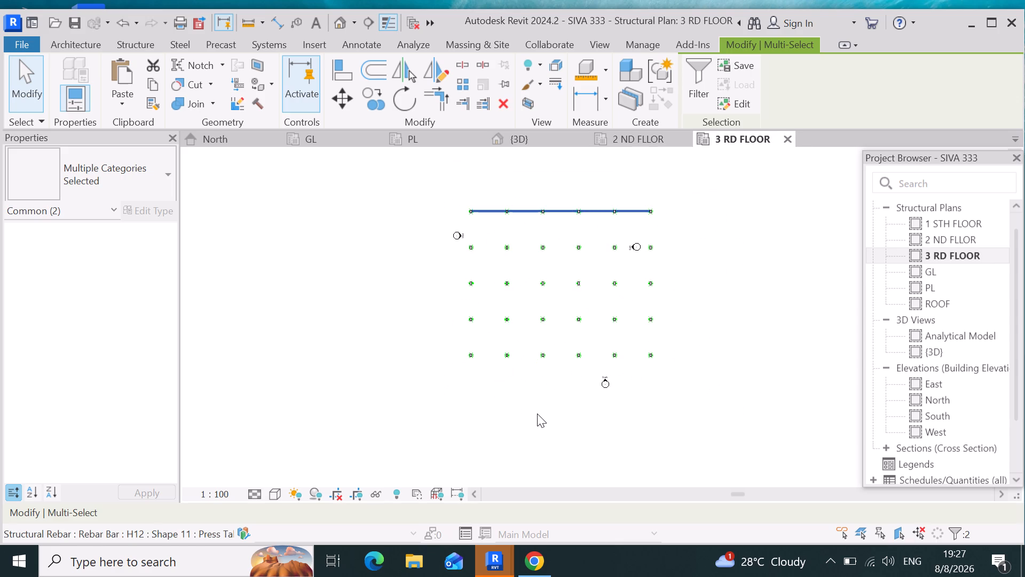
pyautogui.scroll(1, 537, 414)
pyautogui.scroll(-3, 539, 393)
pyautogui.scroll(3, 514, 284)
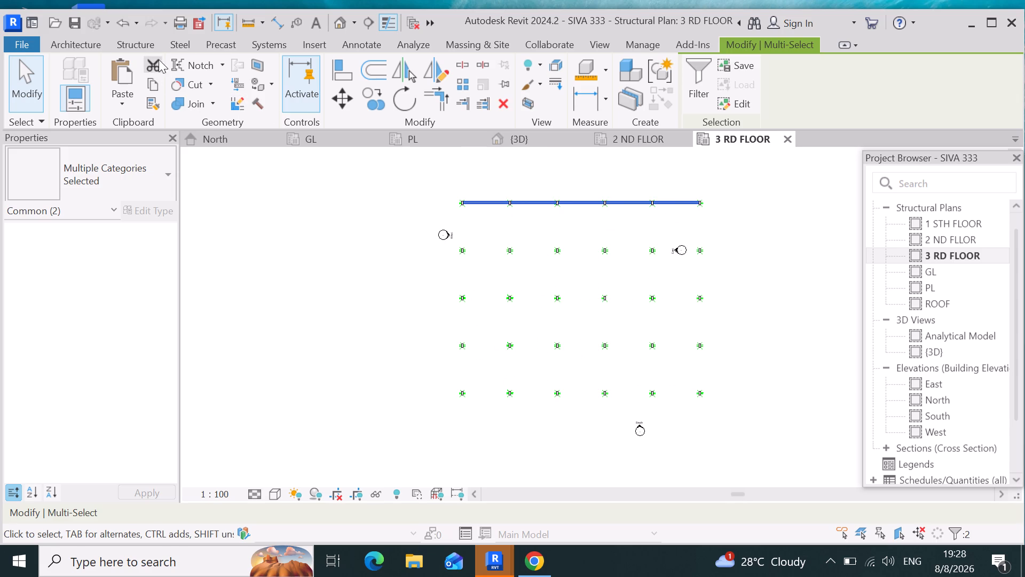
# Place a 300 x 600mm concrete beam on 3 RD FLOOR along the second column row from the north, from the westernmost to the easternmost column.
pyautogui.click(153, 45)
pyautogui.click(77, 91)
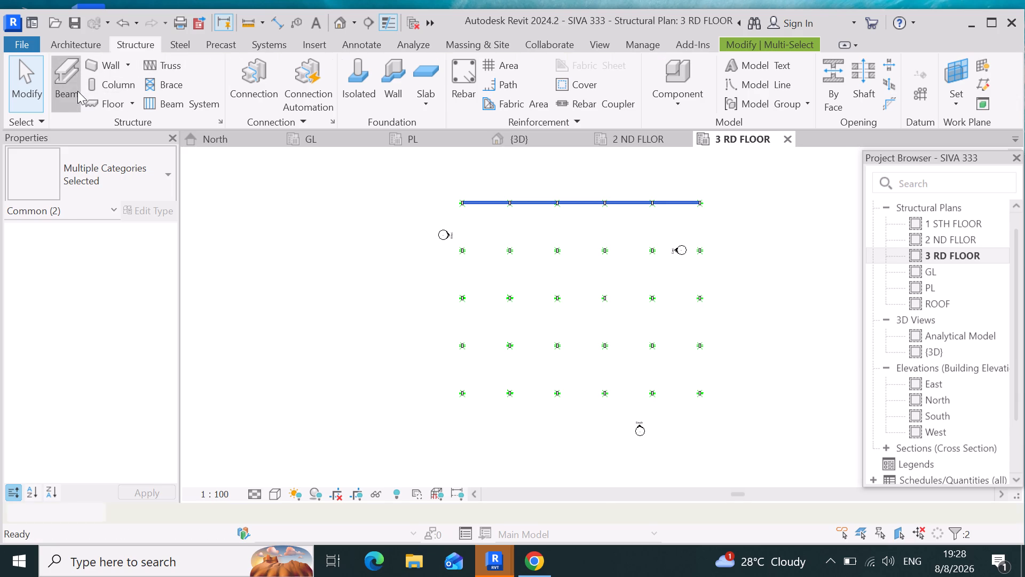
pyautogui.scroll(3, 478, 271)
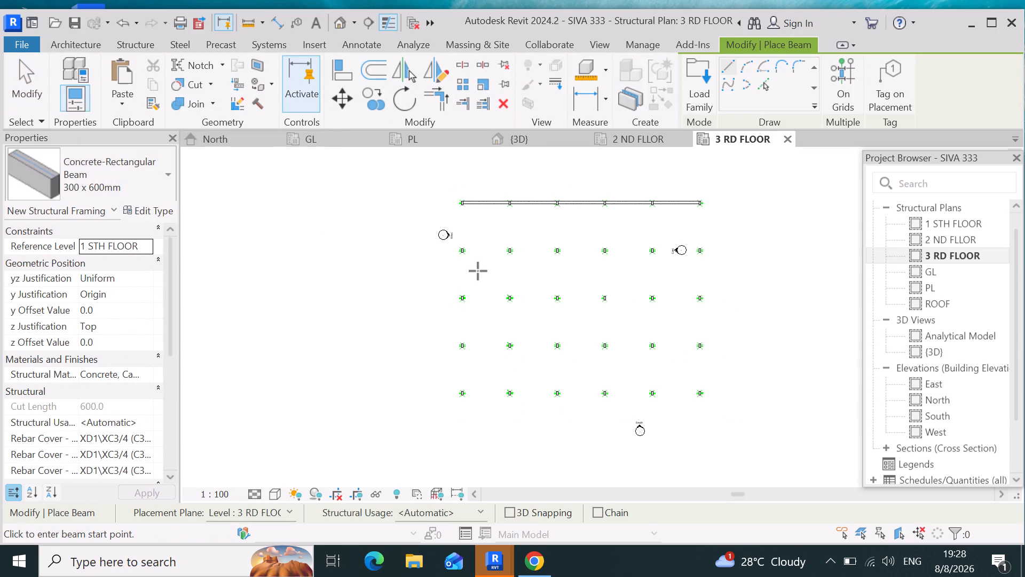
pyautogui.scroll(9, 466, 243)
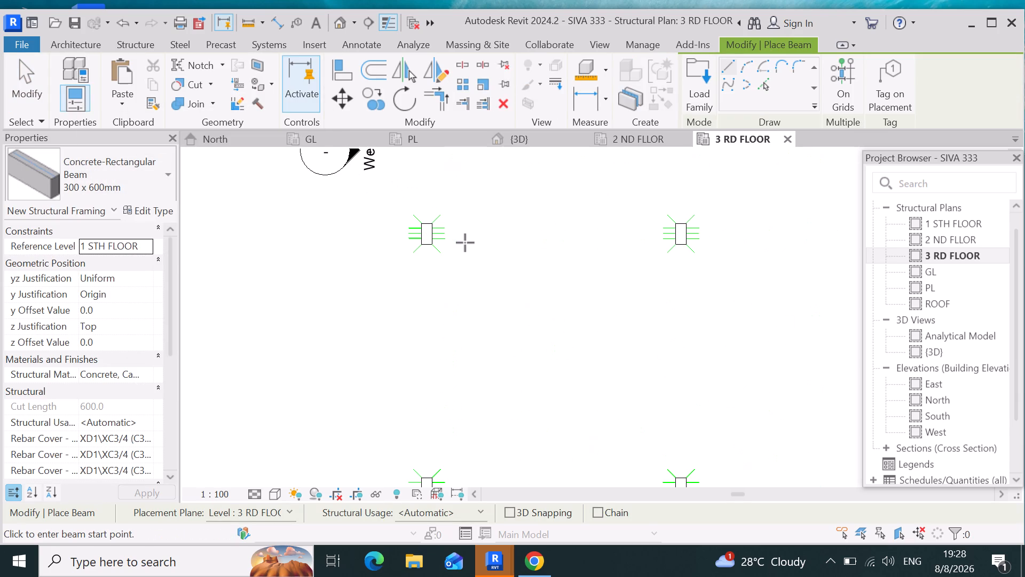
pyautogui.scroll(6, 432, 240)
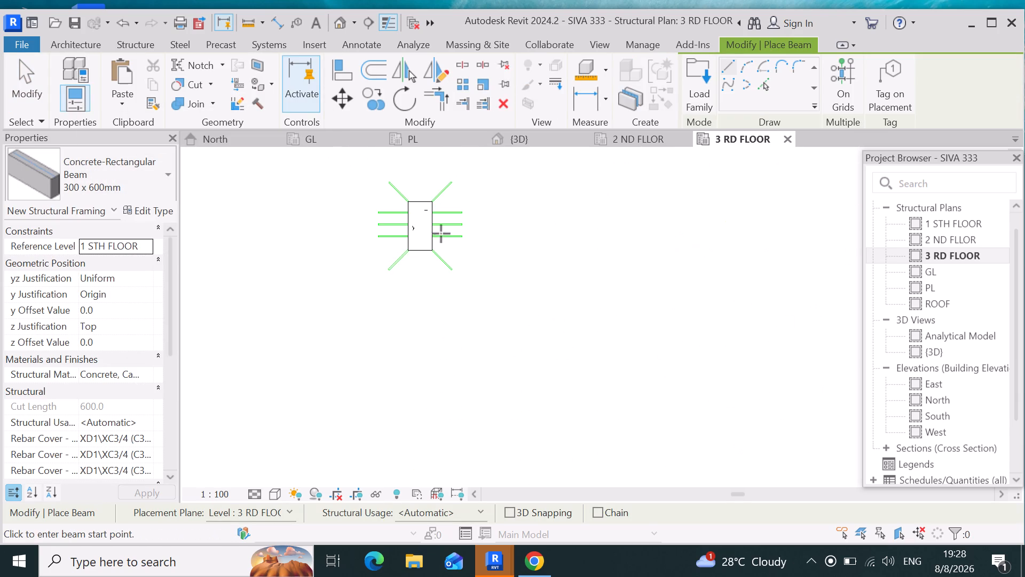
pyautogui.click(431, 231)
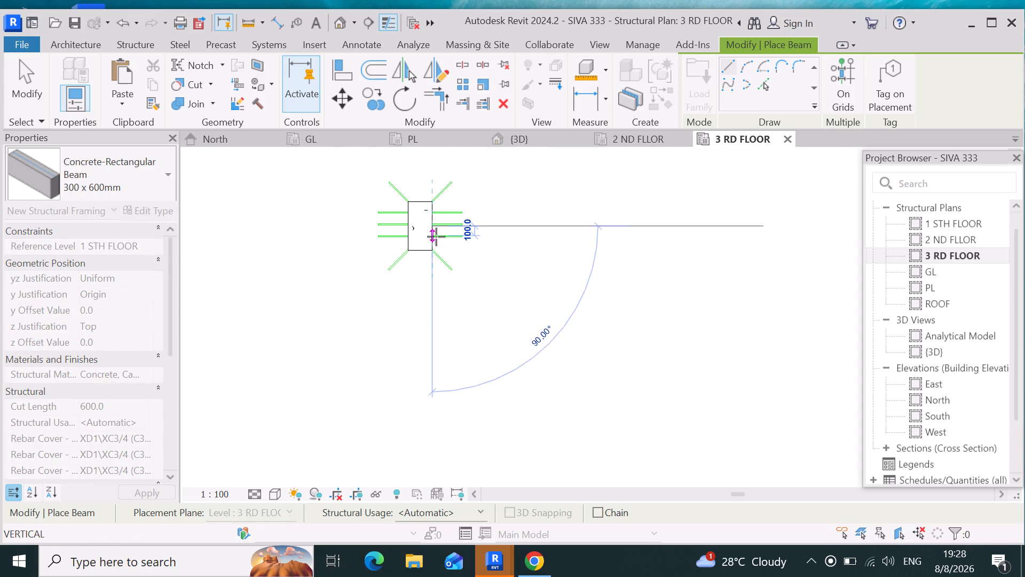
pyautogui.scroll(-19, 471, 264)
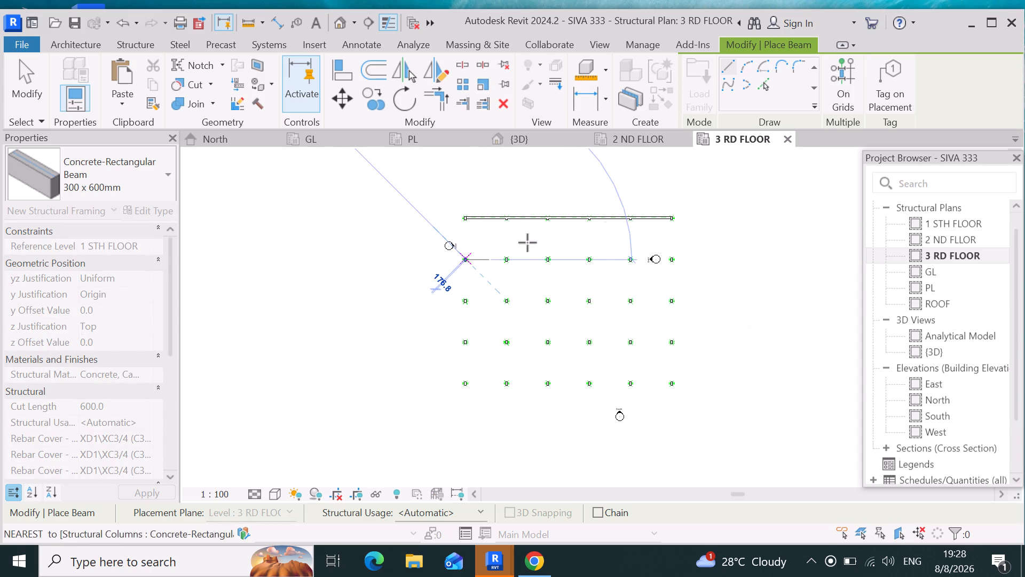
pyautogui.scroll(11, 671, 266)
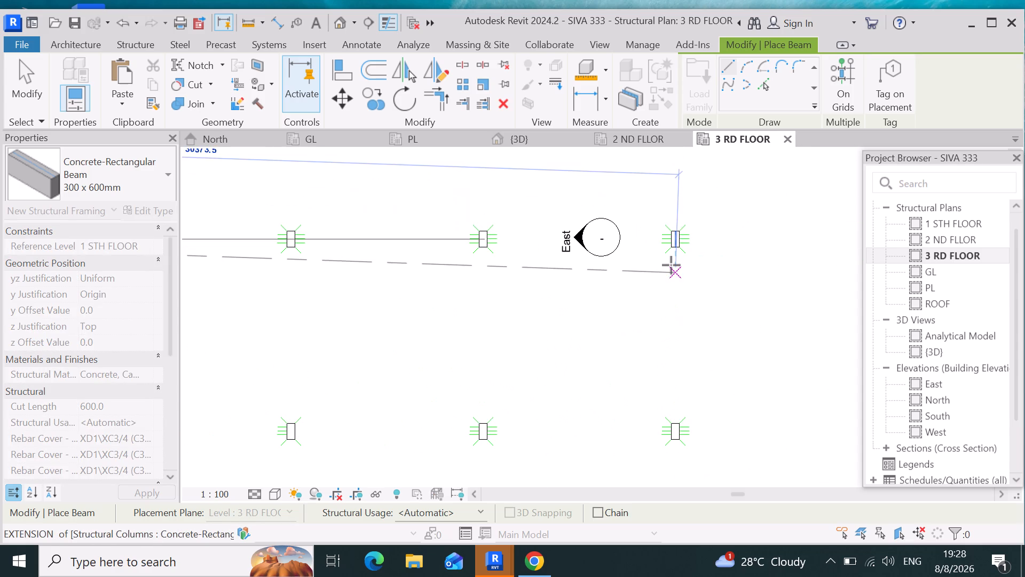
pyautogui.scroll(6, 681, 241)
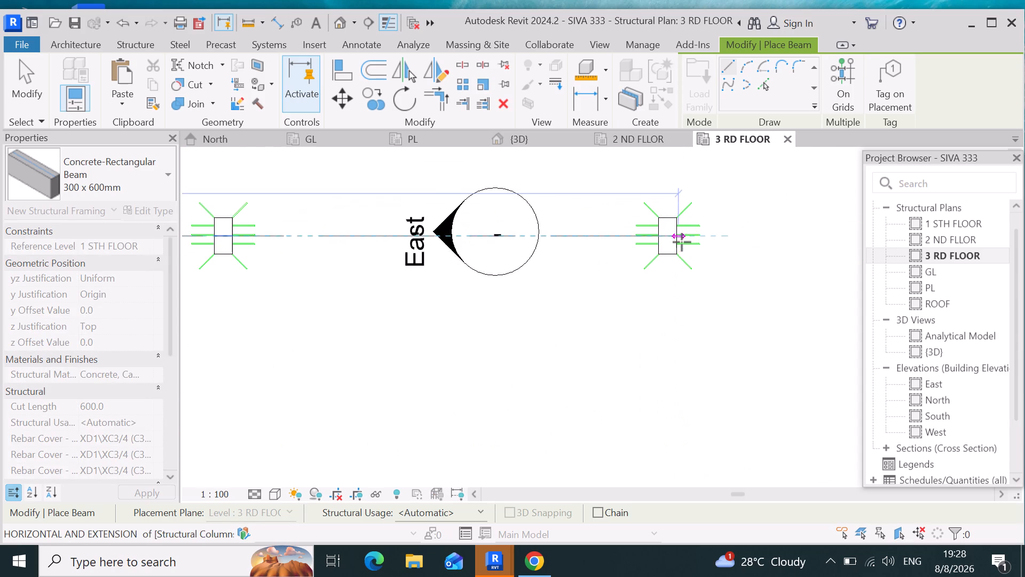
pyautogui.scroll(2, 682, 242)
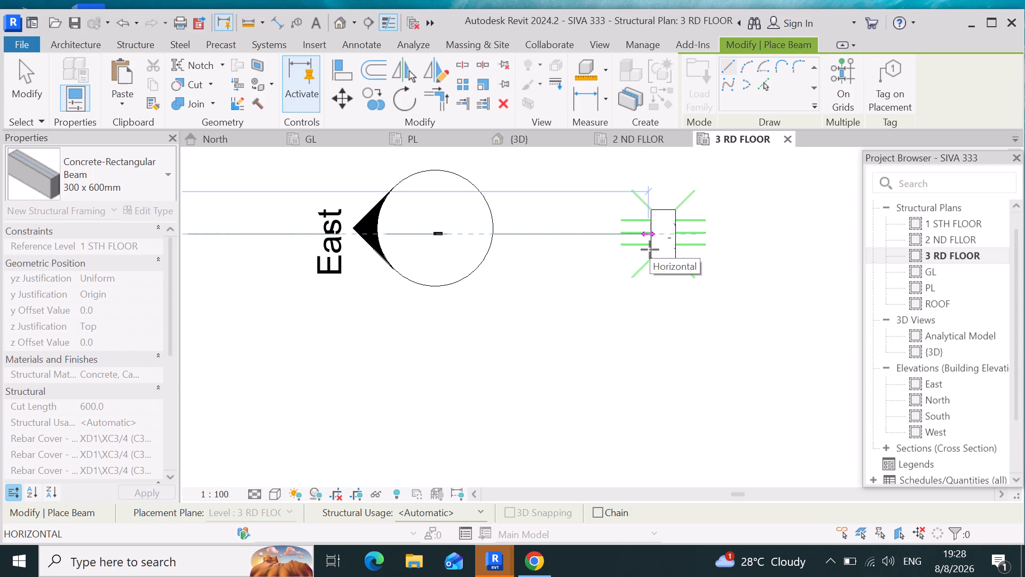
pyautogui.scroll(4, 650, 249)
pyautogui.click(653, 252)
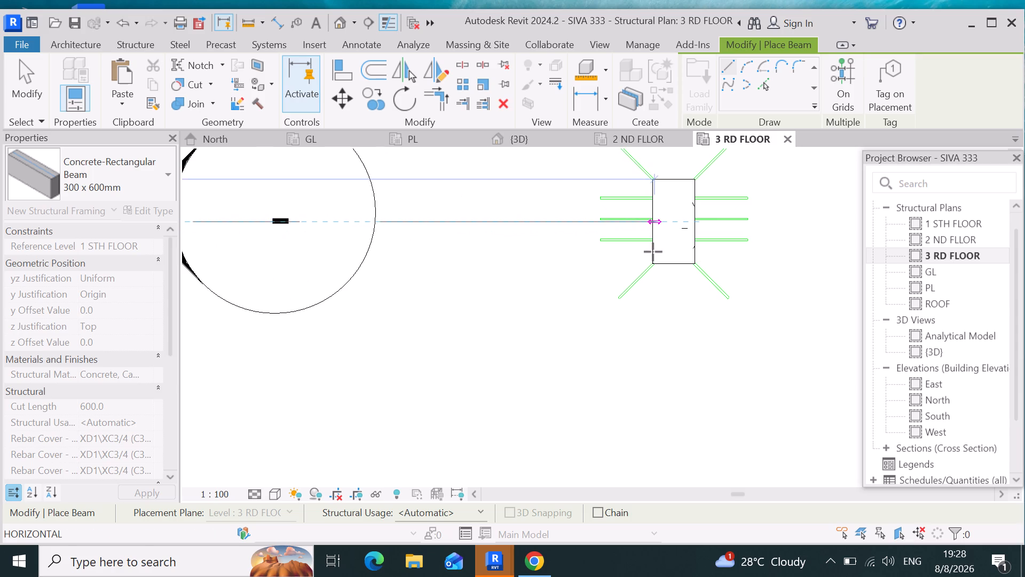
pyautogui.scroll(-20, 721, 321)
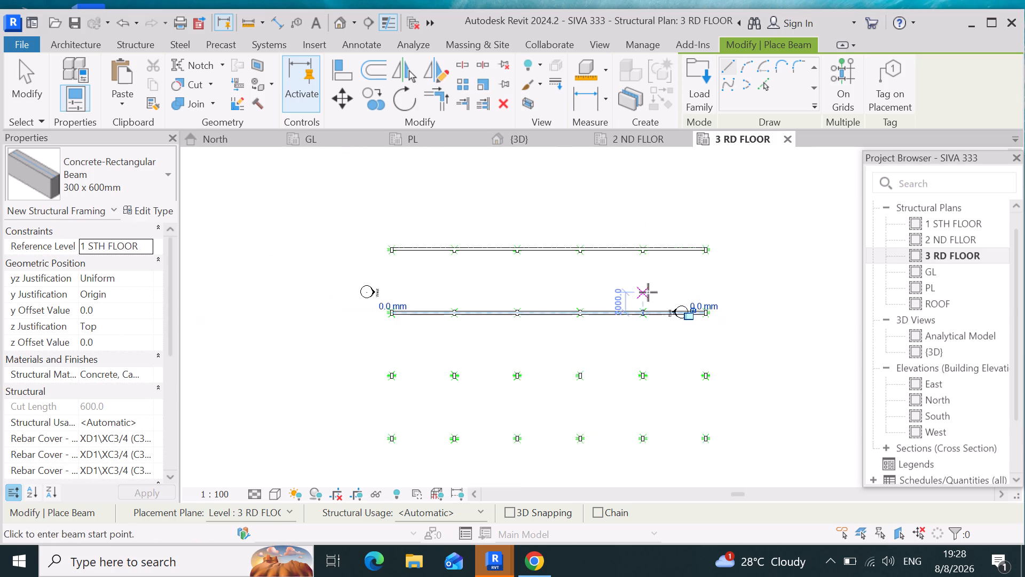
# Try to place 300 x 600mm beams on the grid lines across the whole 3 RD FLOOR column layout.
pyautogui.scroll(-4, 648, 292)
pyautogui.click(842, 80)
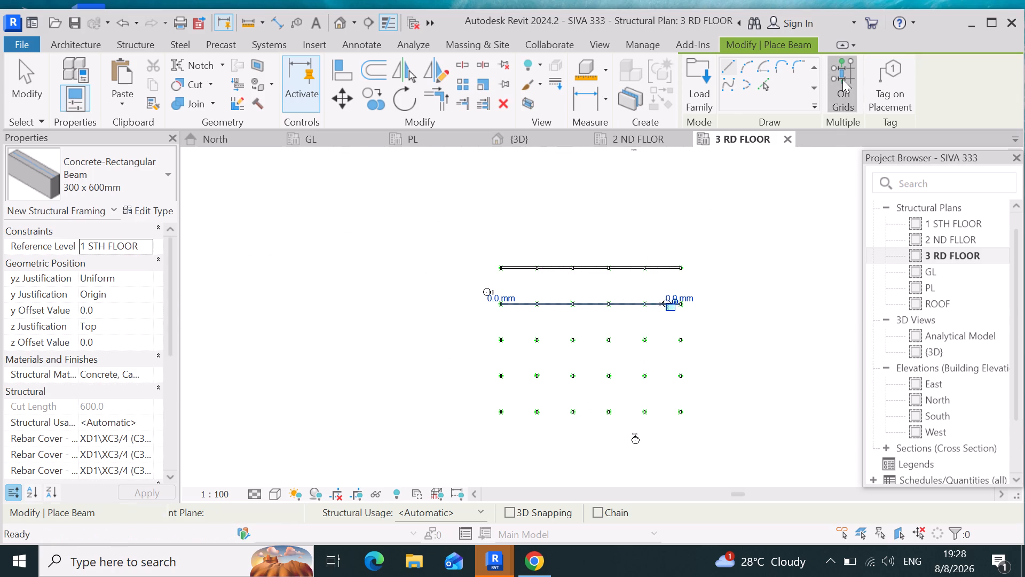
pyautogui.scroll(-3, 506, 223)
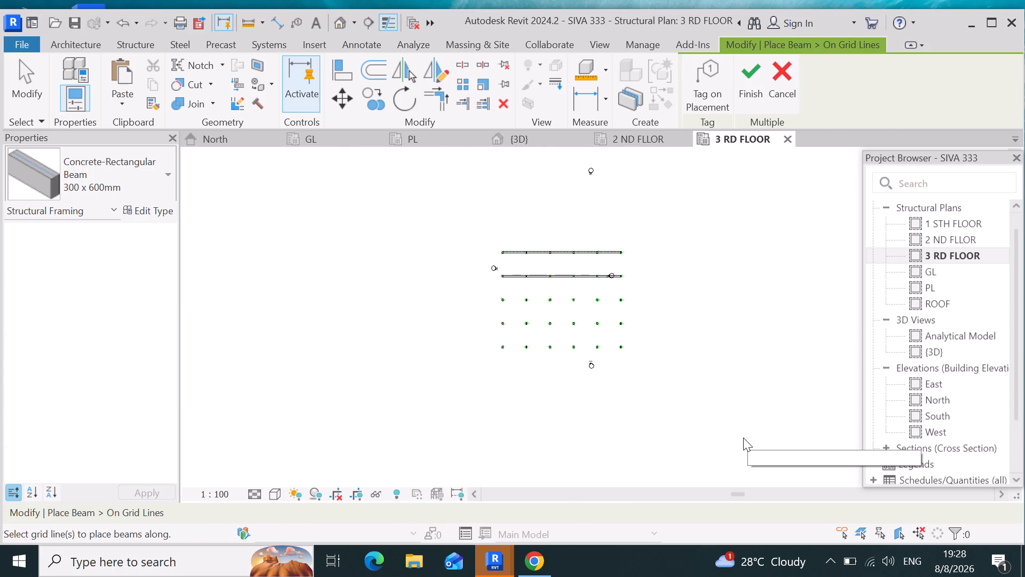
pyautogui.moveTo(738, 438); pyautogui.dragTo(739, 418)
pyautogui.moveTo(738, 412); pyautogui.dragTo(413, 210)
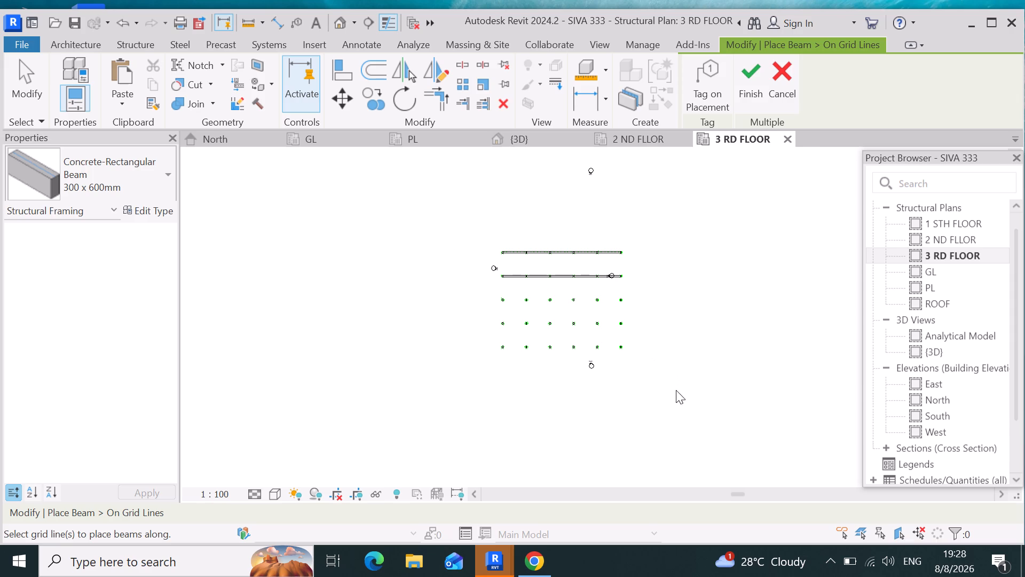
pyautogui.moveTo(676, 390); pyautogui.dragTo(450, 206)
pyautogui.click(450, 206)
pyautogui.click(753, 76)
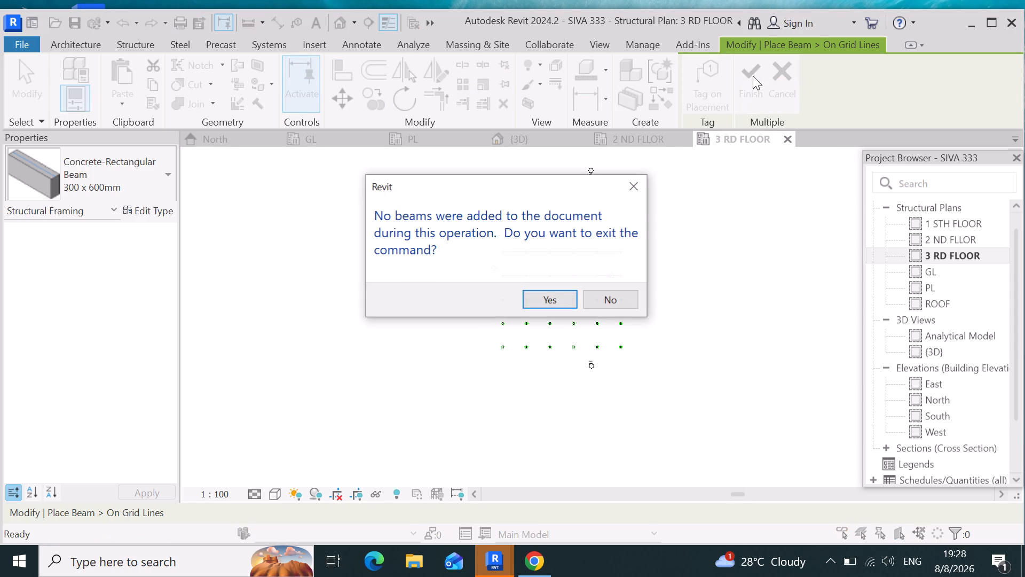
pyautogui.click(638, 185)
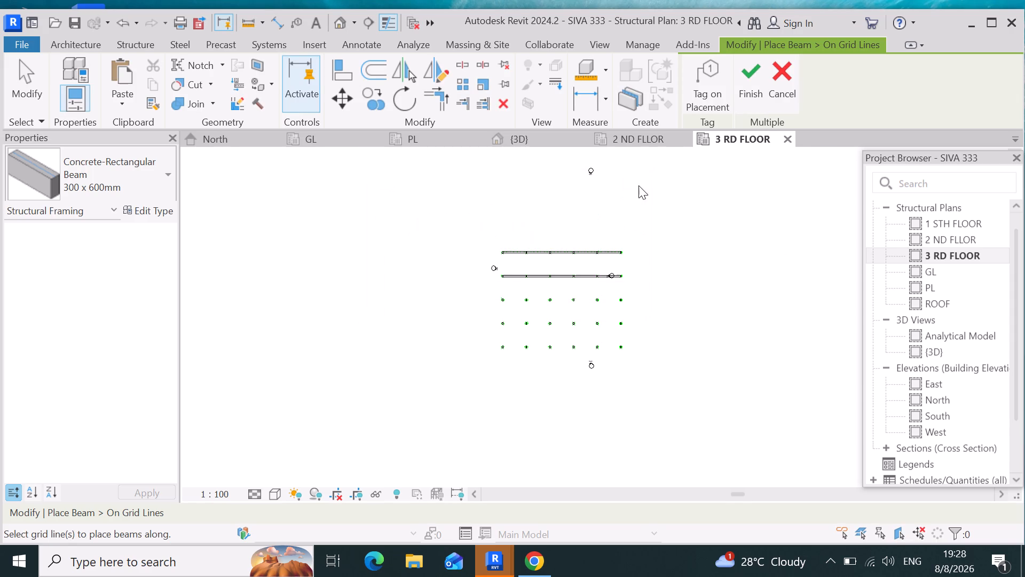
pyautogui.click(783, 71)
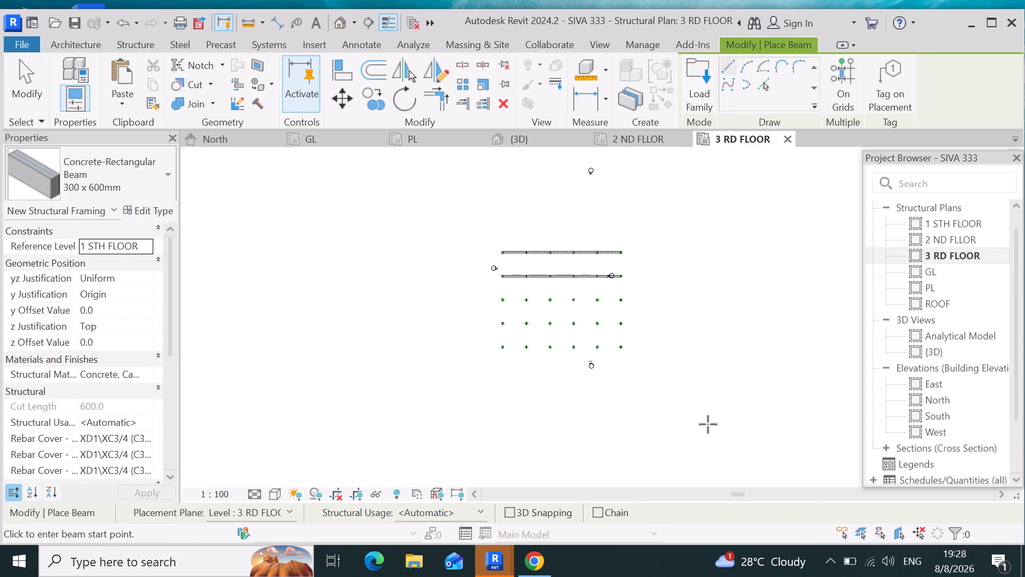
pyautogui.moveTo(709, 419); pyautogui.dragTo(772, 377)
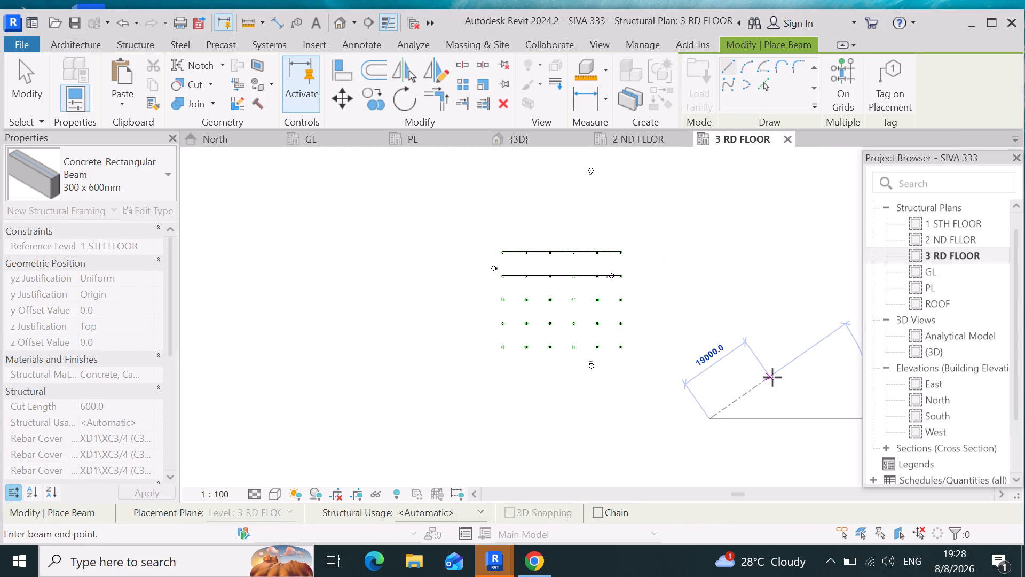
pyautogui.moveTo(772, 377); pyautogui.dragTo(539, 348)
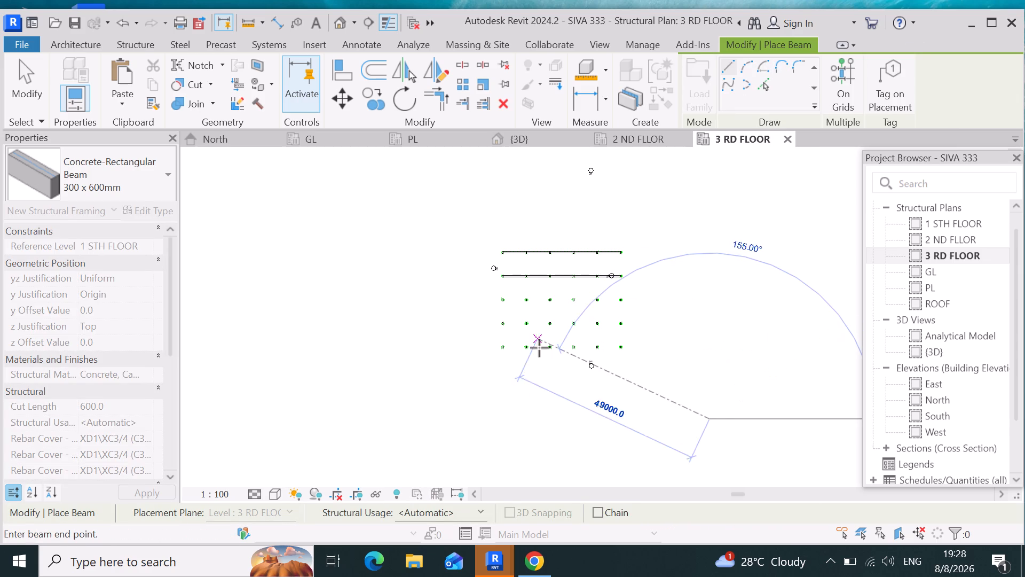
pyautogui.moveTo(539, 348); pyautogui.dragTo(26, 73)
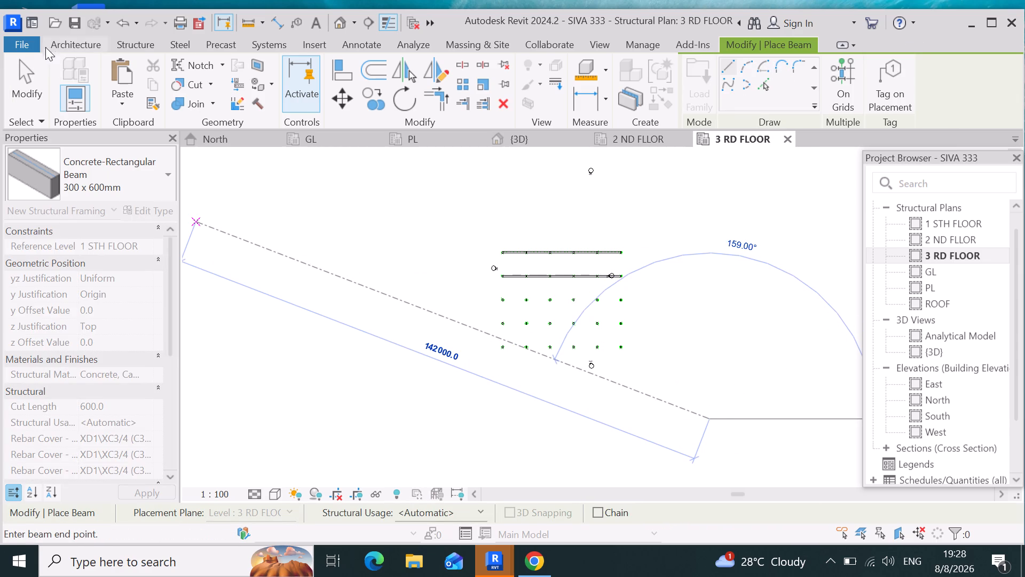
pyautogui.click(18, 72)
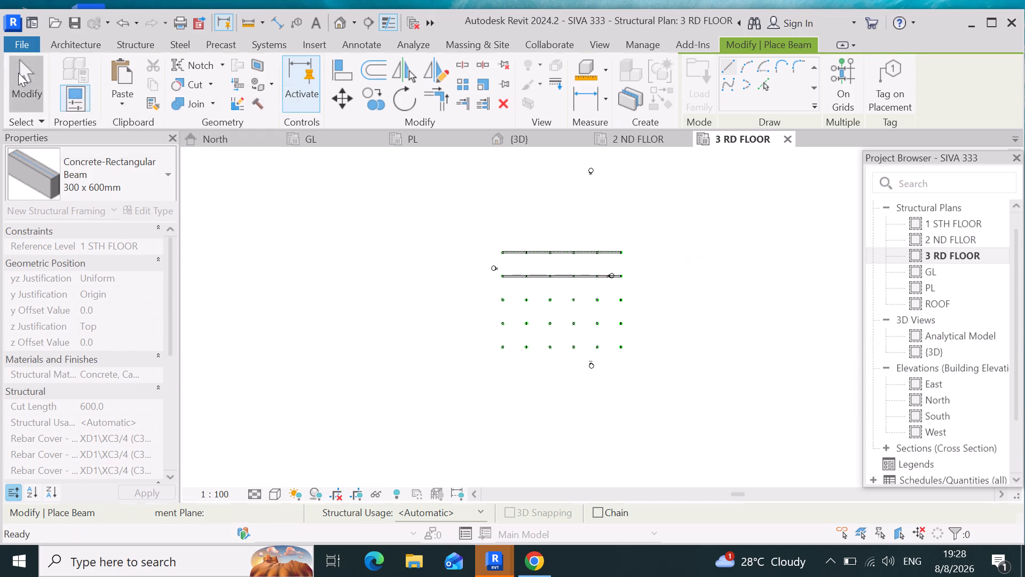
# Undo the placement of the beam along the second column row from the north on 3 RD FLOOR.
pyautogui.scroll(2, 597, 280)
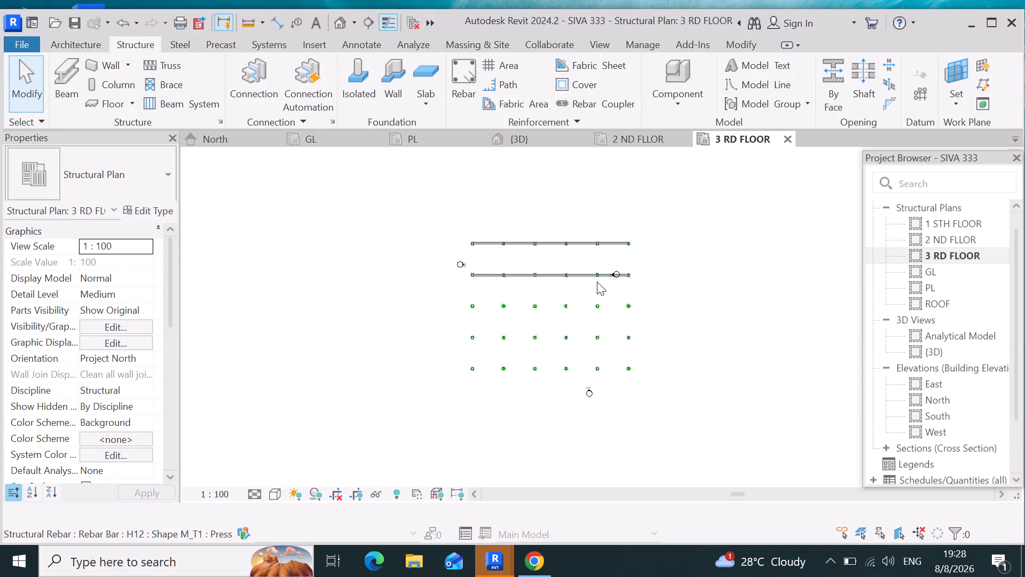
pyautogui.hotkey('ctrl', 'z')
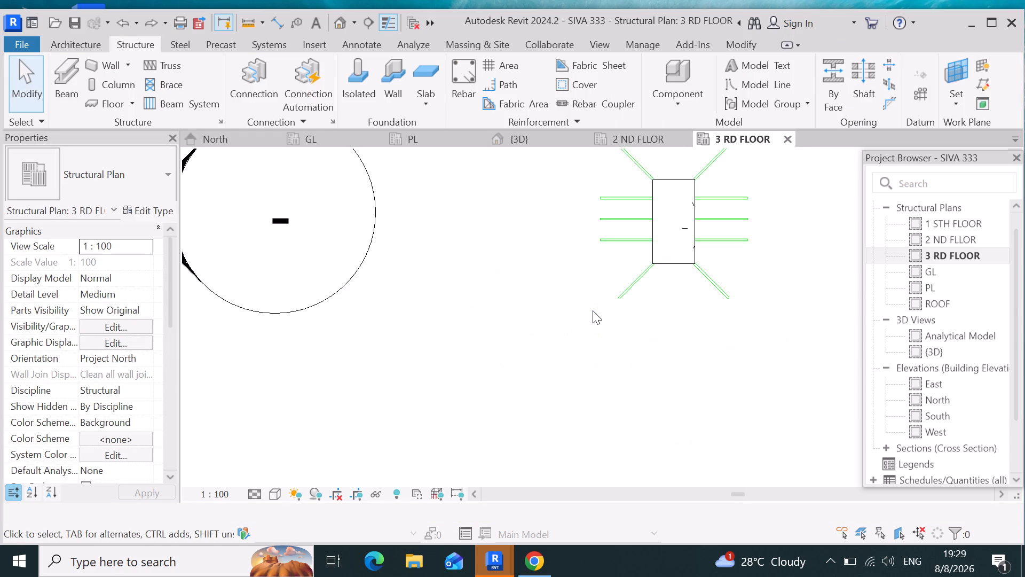
# Place a 300 x 600mm concrete beam along the second column row from the north, between the inner faces of its westernmost and easternmost columns.
pyautogui.scroll(-18, 635, 363)
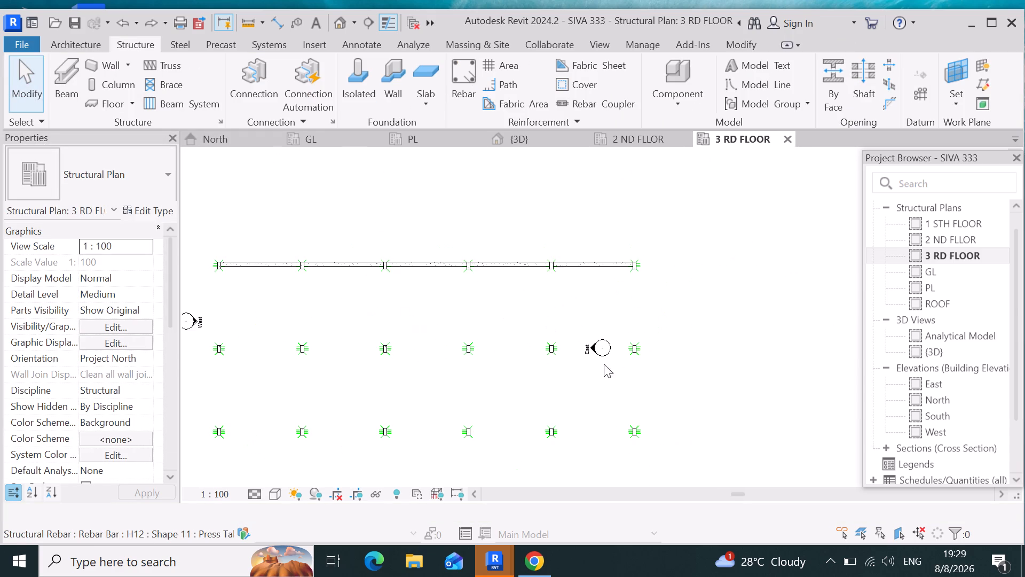
pyautogui.scroll(-4, 772, 293)
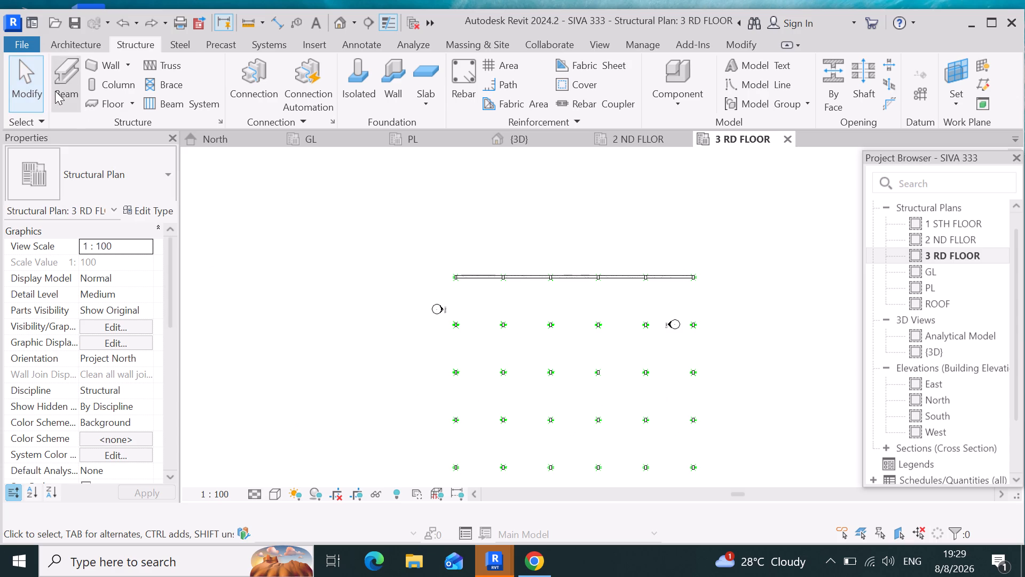
pyautogui.click(56, 90)
pyautogui.scroll(3, 398, 355)
pyautogui.scroll(1, 541, 346)
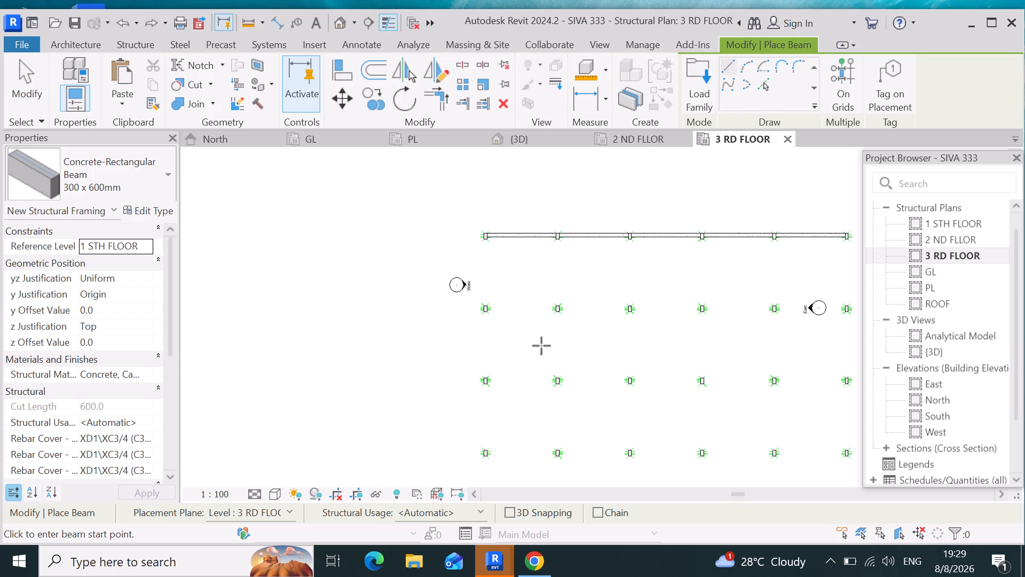
pyautogui.scroll(19, 541, 346)
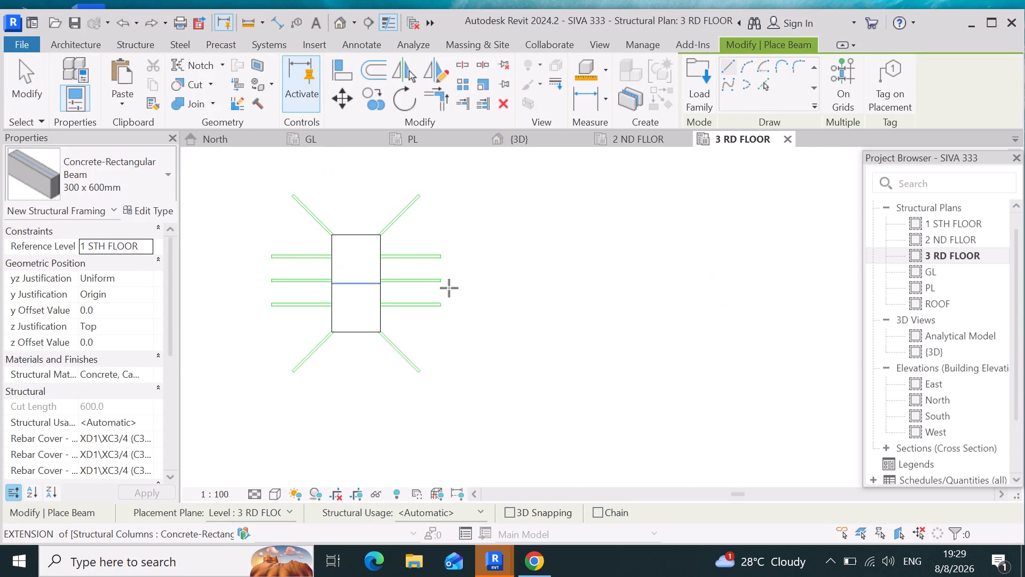
pyautogui.click(377, 281)
pyautogui.scroll(-14, 518, 339)
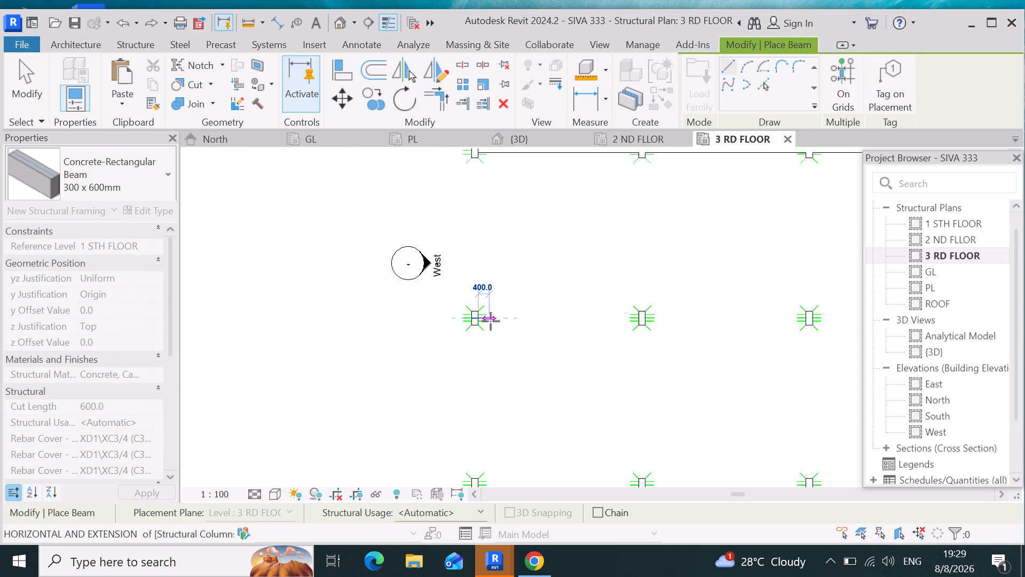
pyautogui.scroll(-9, 491, 321)
pyautogui.scroll(2, 707, 303)
pyautogui.scroll(3, 750, 336)
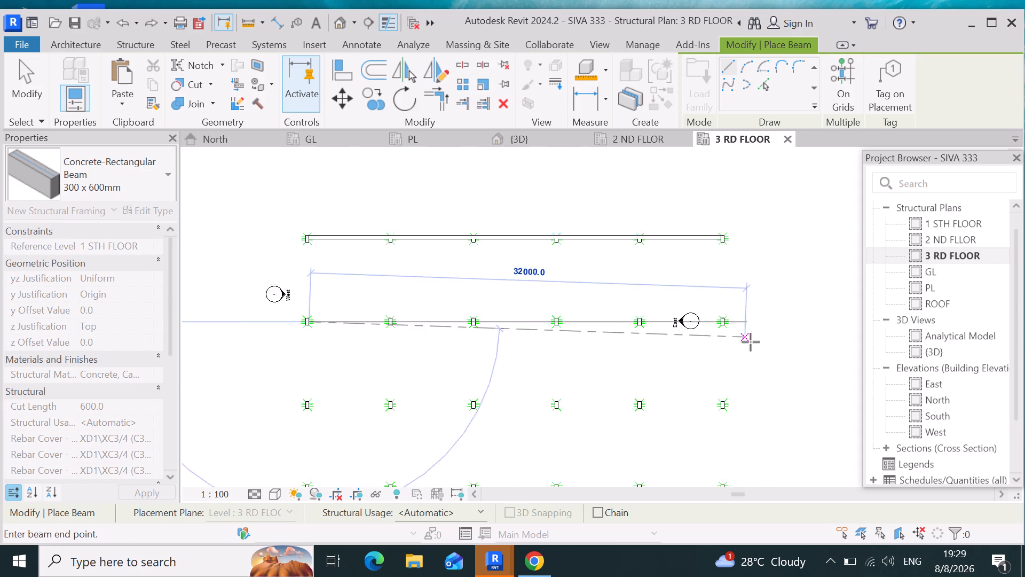
pyautogui.scroll(3, 751, 342)
pyautogui.scroll(13, 712, 315)
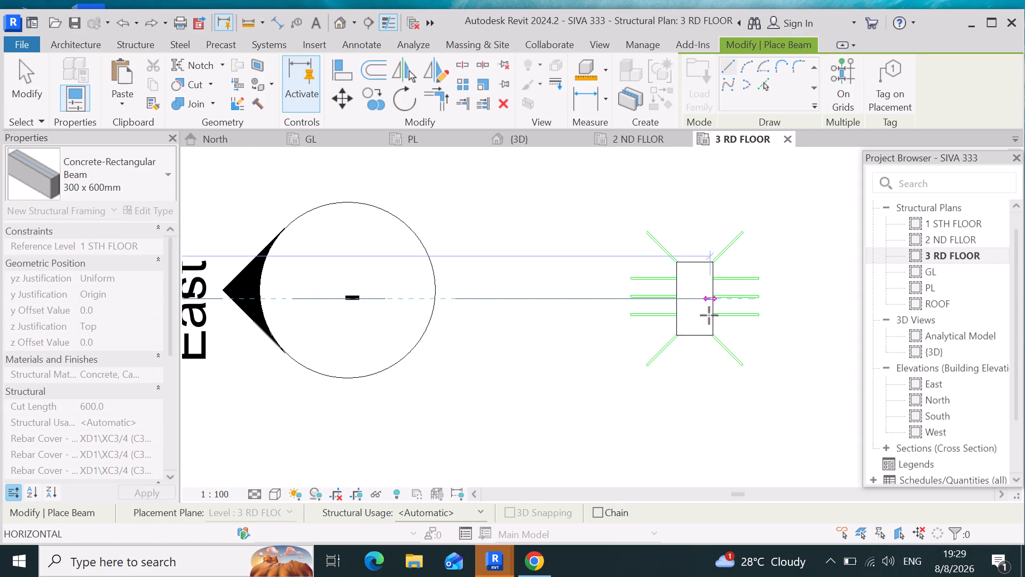
pyautogui.click(676, 325)
pyautogui.scroll(-5, 759, 367)
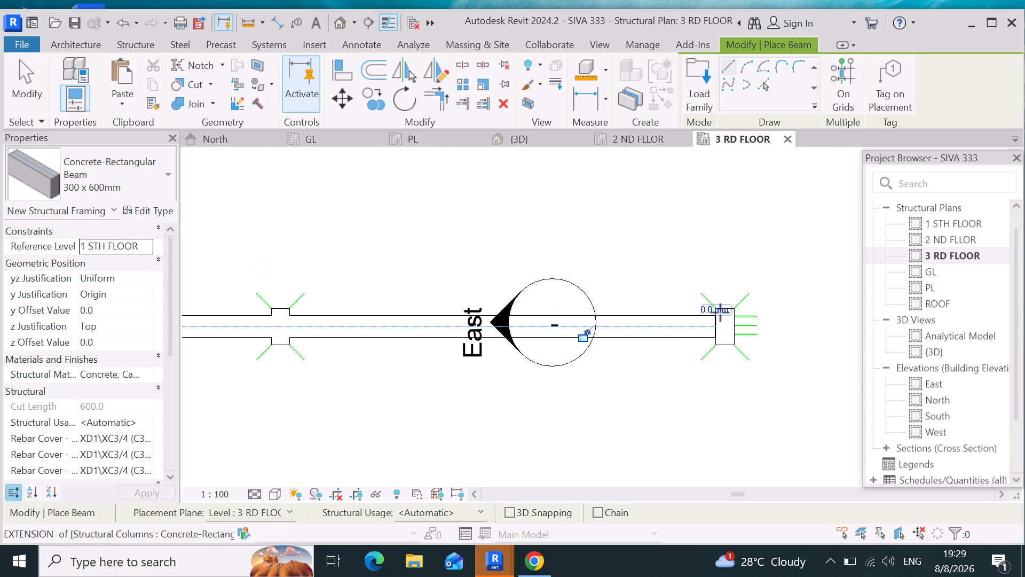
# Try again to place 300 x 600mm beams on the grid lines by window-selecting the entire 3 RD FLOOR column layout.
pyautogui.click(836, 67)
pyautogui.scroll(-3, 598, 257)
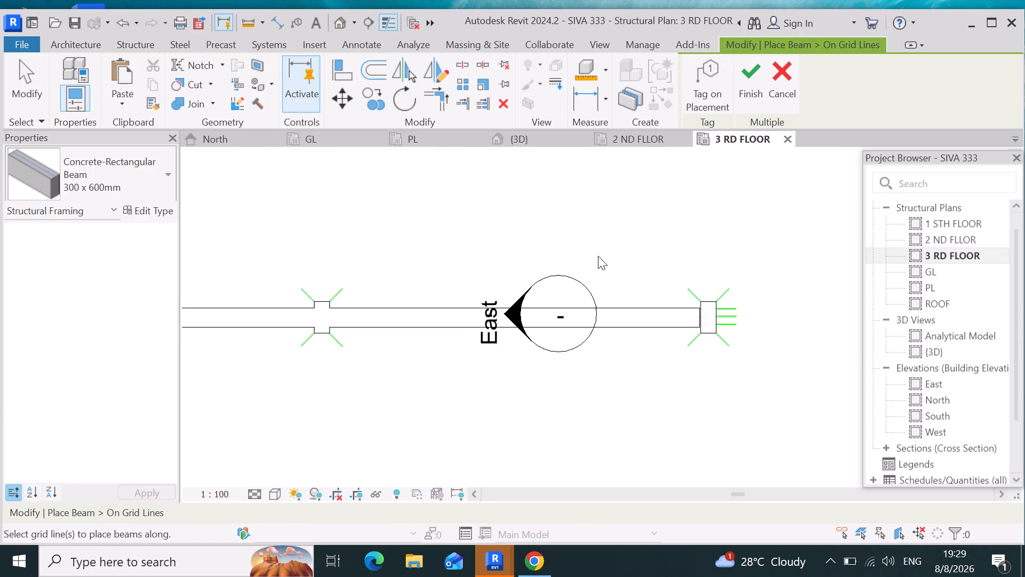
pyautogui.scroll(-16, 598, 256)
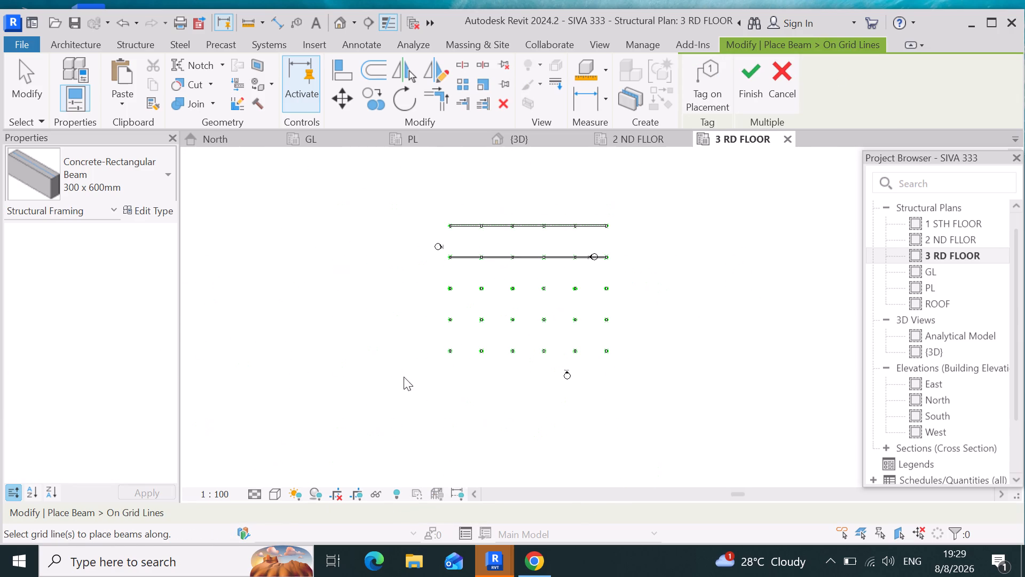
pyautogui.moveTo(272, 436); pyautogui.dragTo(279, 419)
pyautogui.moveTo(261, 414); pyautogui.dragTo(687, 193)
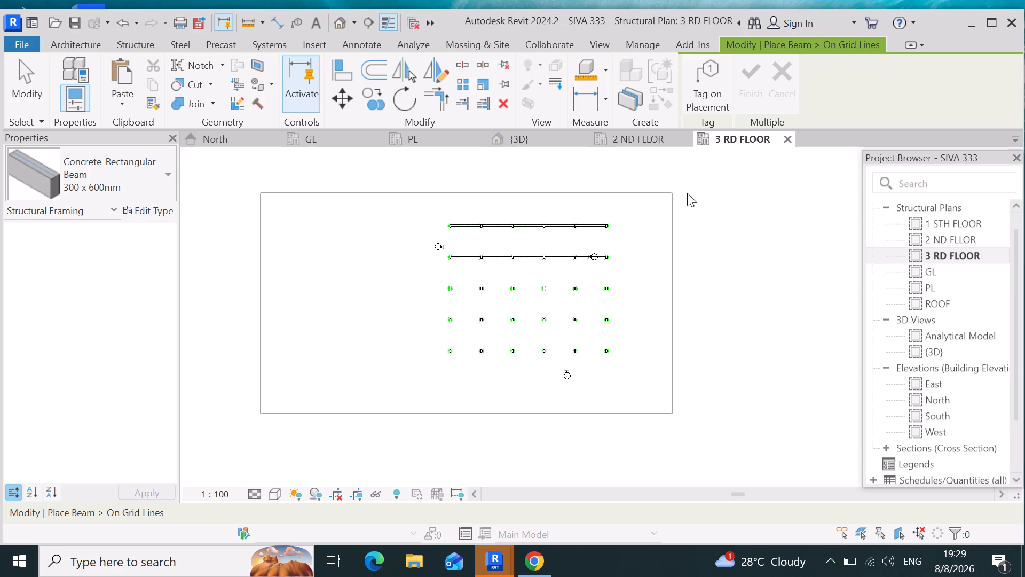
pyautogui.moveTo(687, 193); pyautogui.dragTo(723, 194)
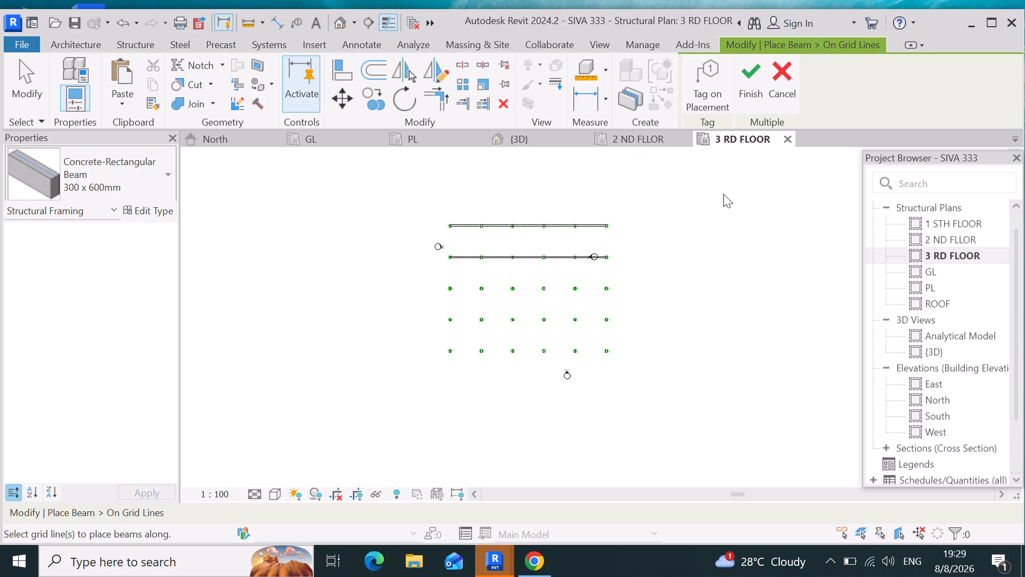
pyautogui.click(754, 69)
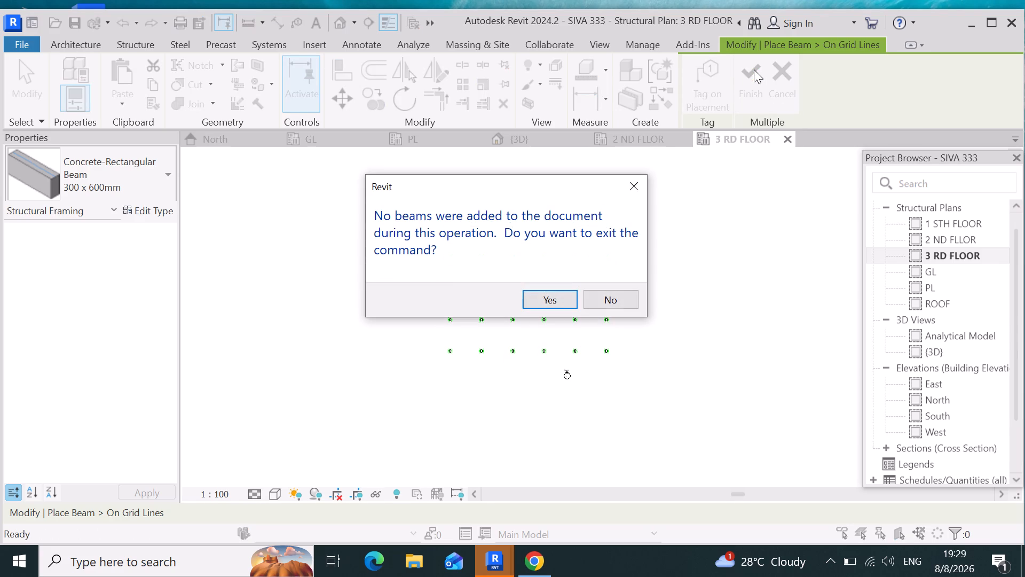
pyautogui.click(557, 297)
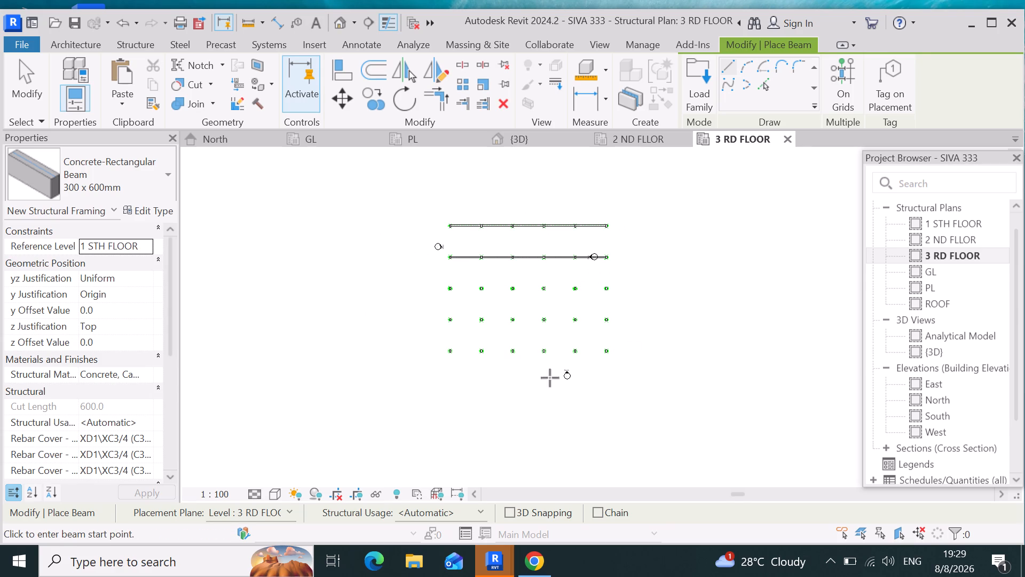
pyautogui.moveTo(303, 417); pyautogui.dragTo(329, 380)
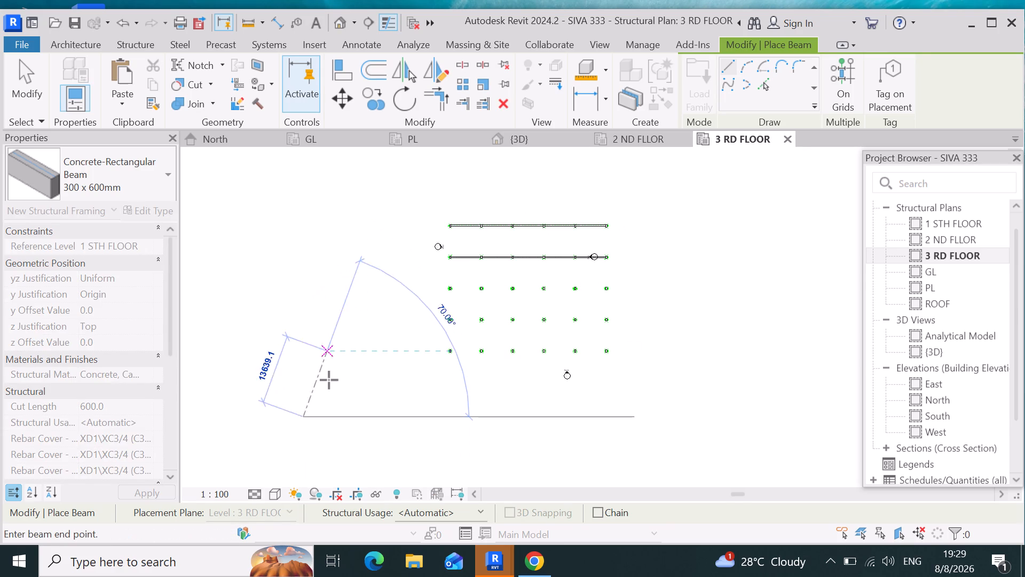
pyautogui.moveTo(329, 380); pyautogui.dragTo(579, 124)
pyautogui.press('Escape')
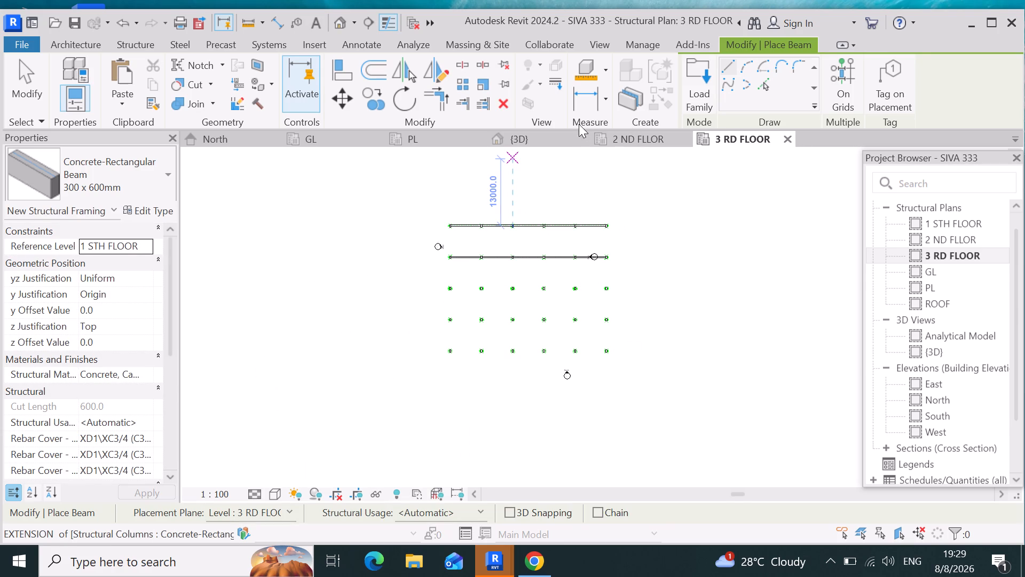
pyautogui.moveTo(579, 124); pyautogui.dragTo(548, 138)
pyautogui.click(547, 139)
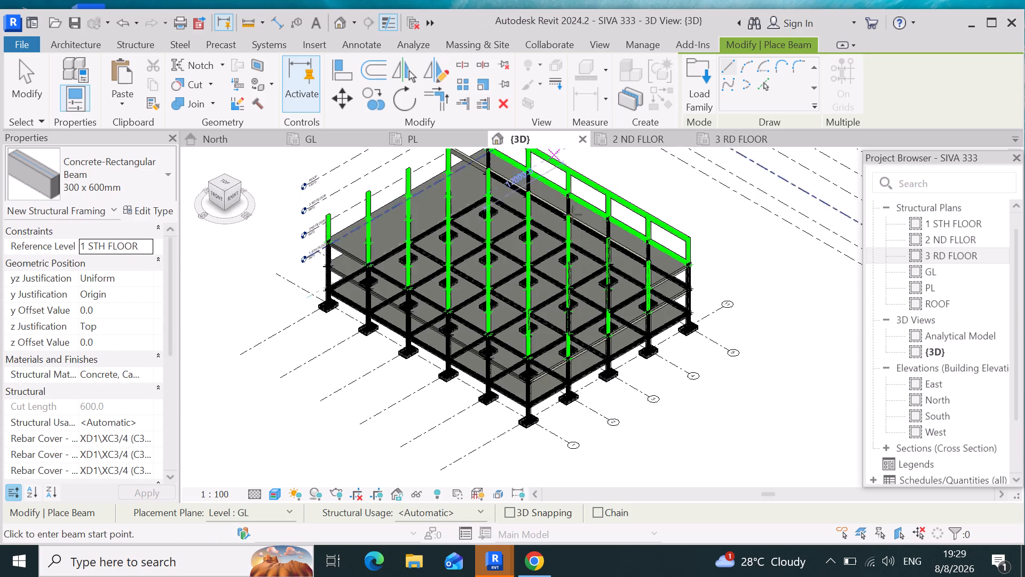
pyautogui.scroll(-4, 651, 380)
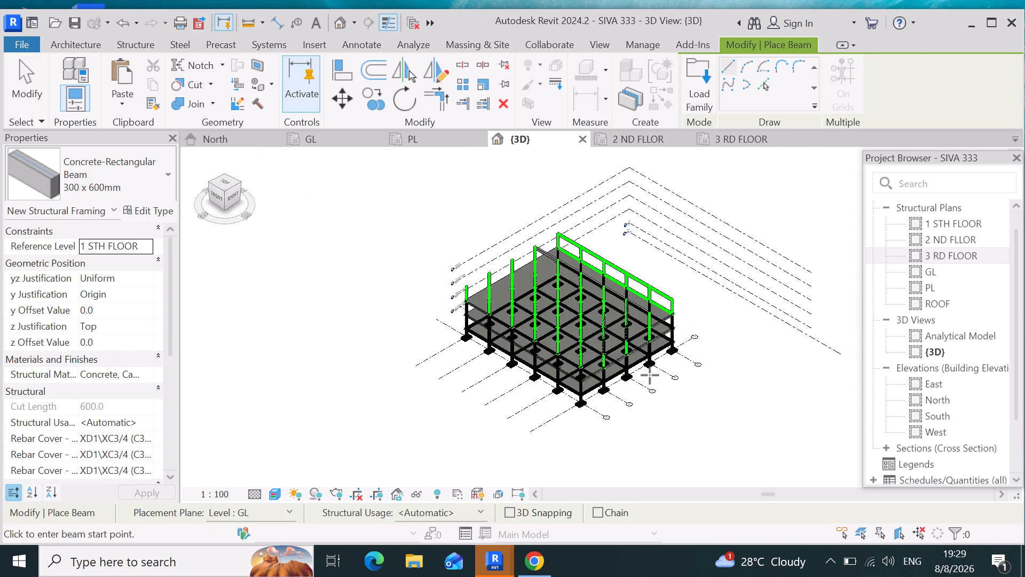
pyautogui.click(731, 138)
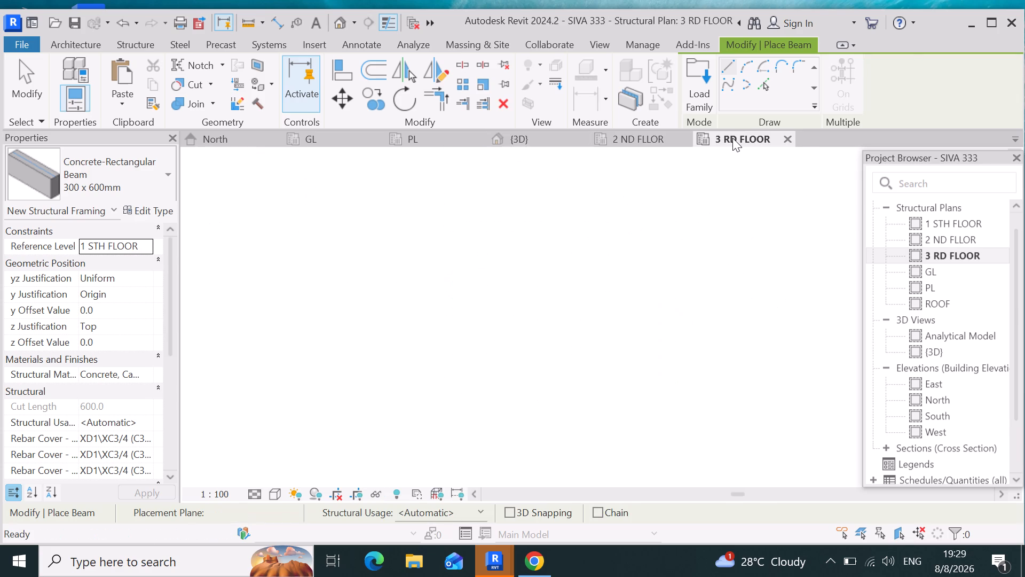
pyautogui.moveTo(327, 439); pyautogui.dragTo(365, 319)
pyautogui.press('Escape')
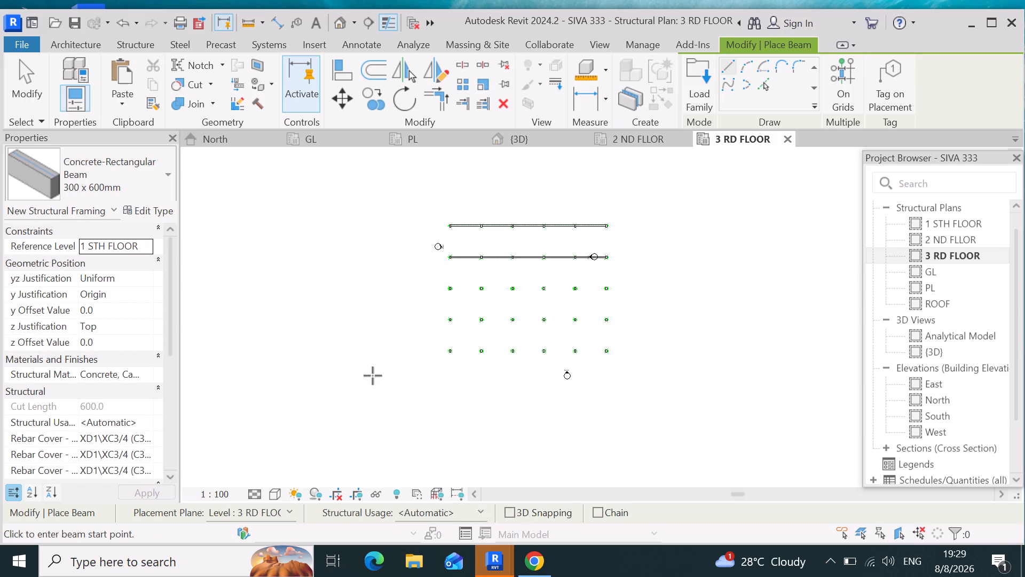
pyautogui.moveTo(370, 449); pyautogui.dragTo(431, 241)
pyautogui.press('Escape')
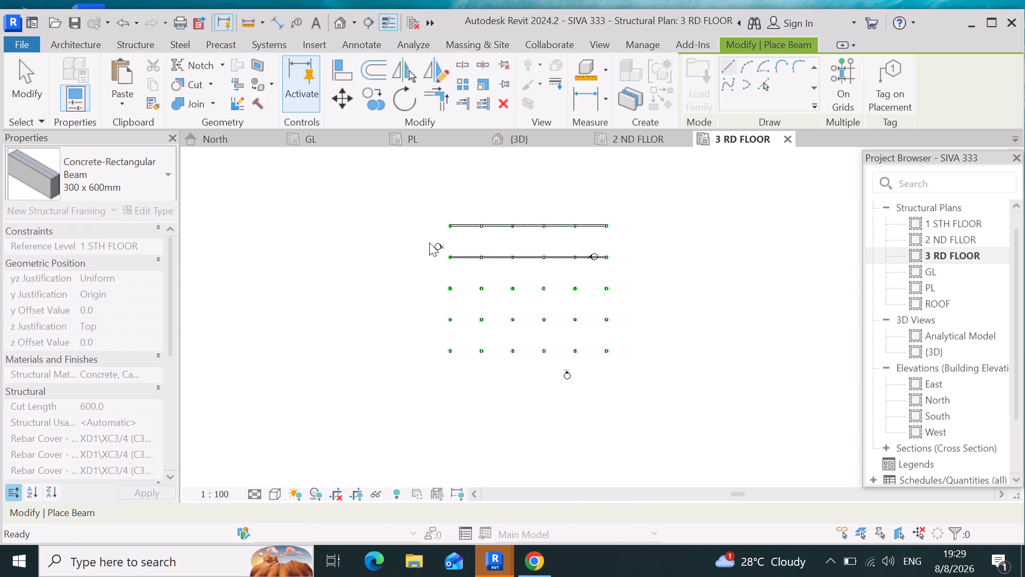
# Place a 300 x 600mm concrete beam along the third column row from the north, between the inner faces of its westernmost and easternmost columns.
pyautogui.scroll(7, 467, 284)
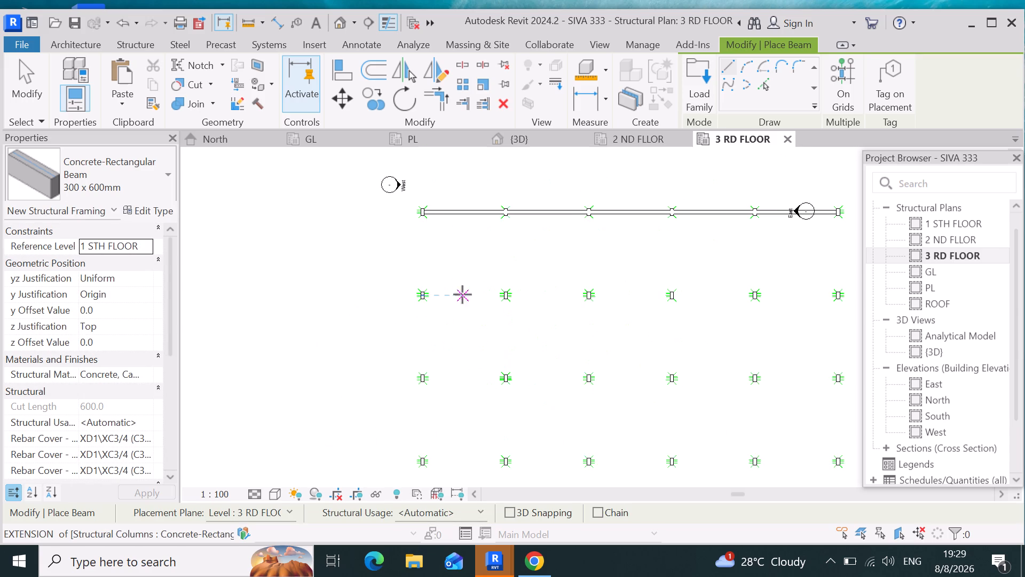
pyautogui.scroll(9, 428, 304)
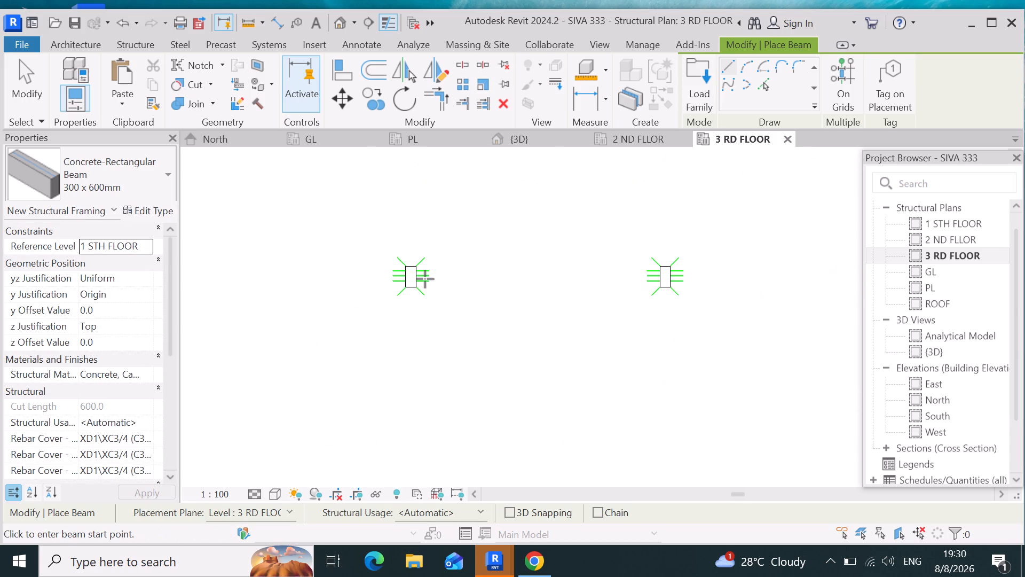
pyautogui.scroll(5, 408, 279)
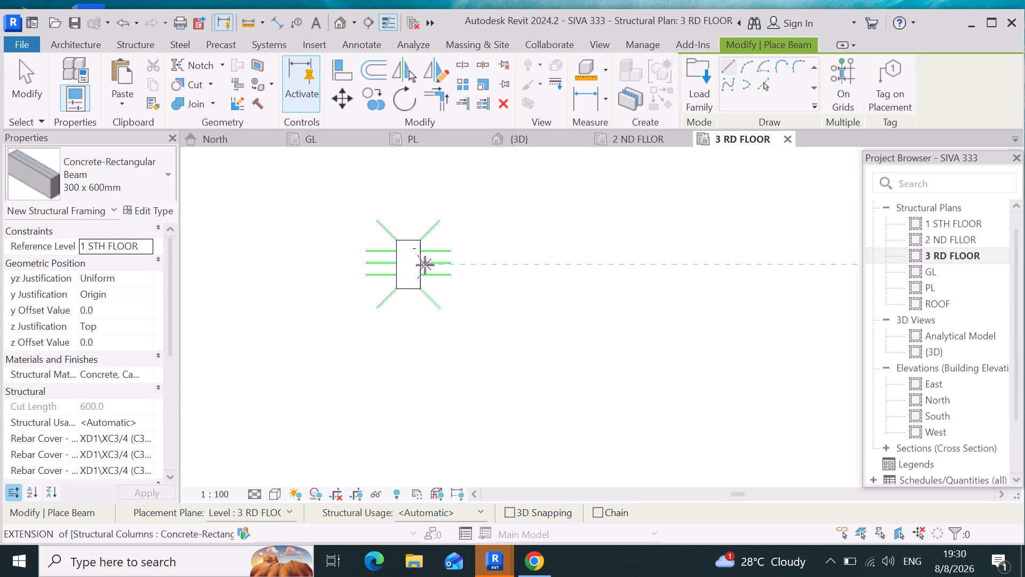
pyautogui.click(421, 267)
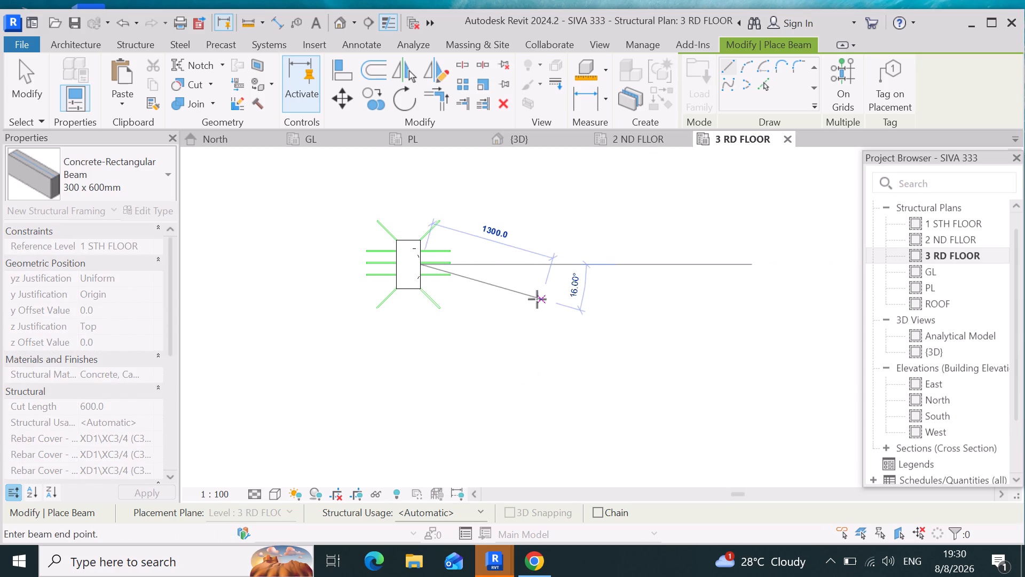
pyautogui.scroll(-19, 534, 302)
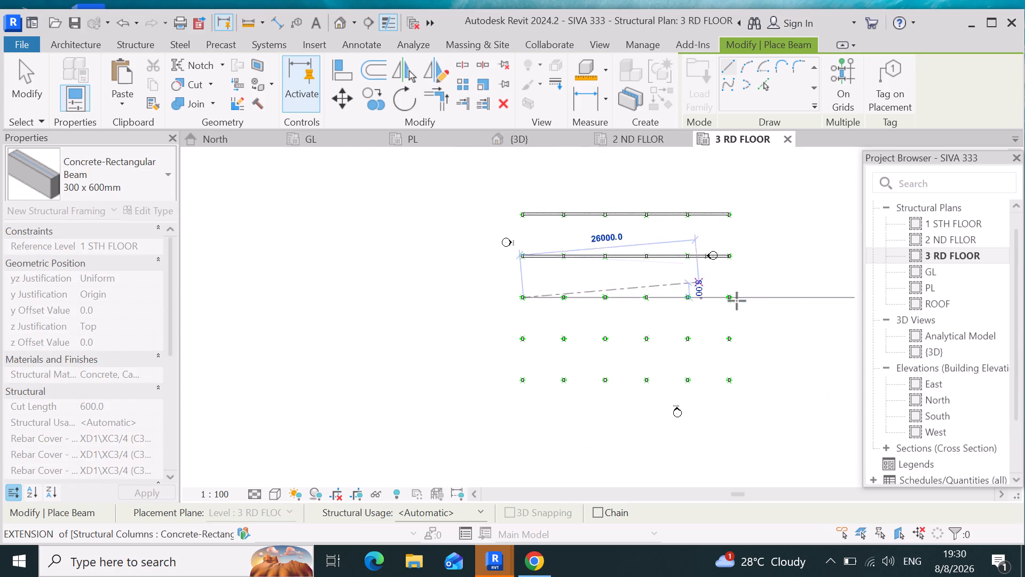
pyautogui.scroll(12, 736, 297)
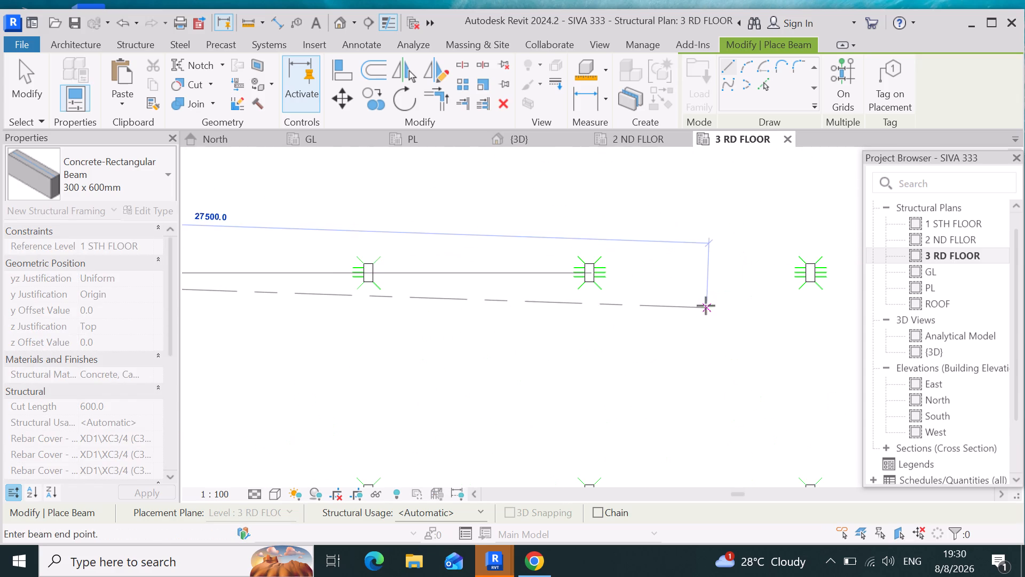
pyautogui.scroll(5, 818, 280)
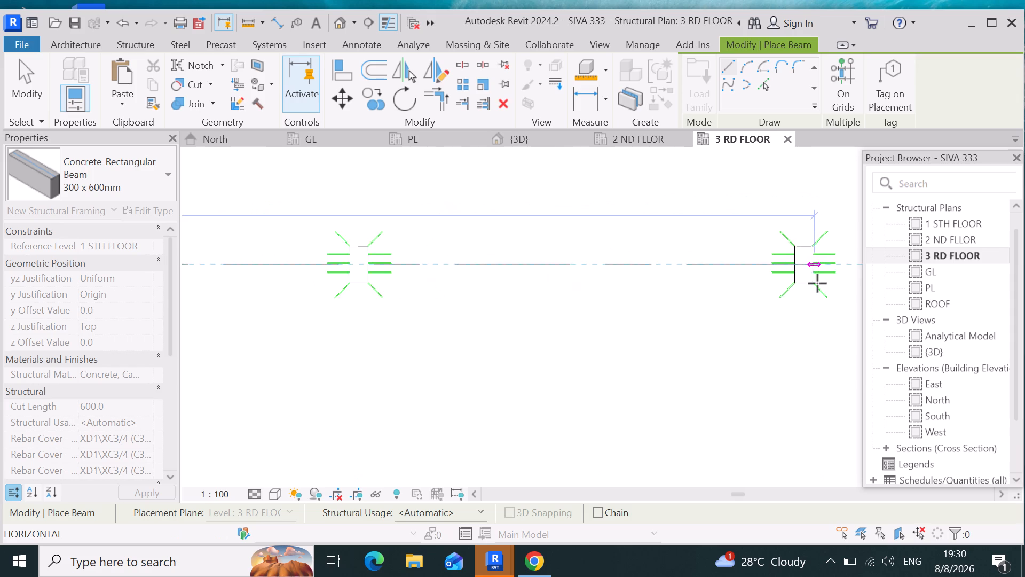
pyautogui.scroll(2, 817, 283)
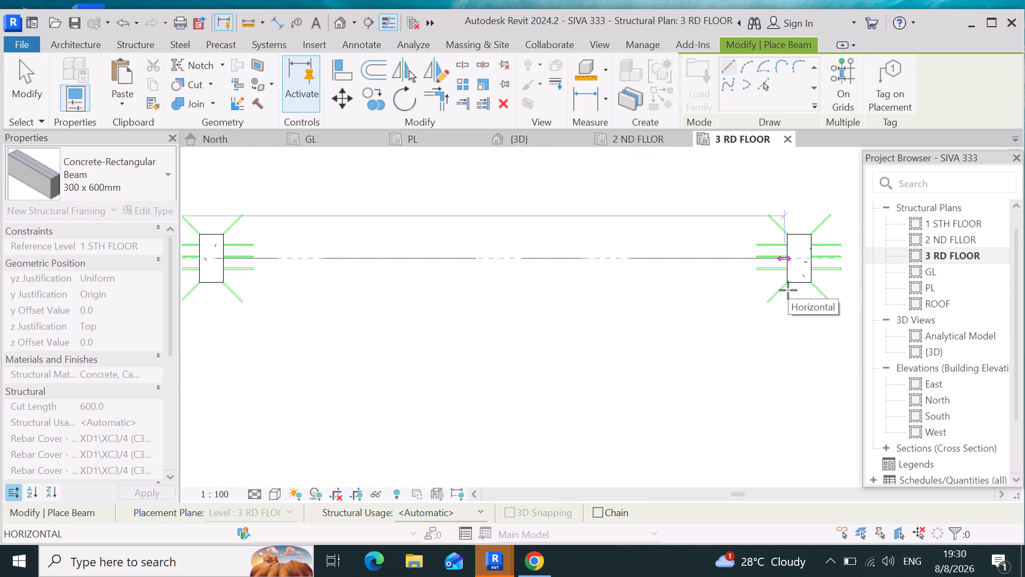
pyautogui.click(788, 290)
pyautogui.scroll(-13, 681, 319)
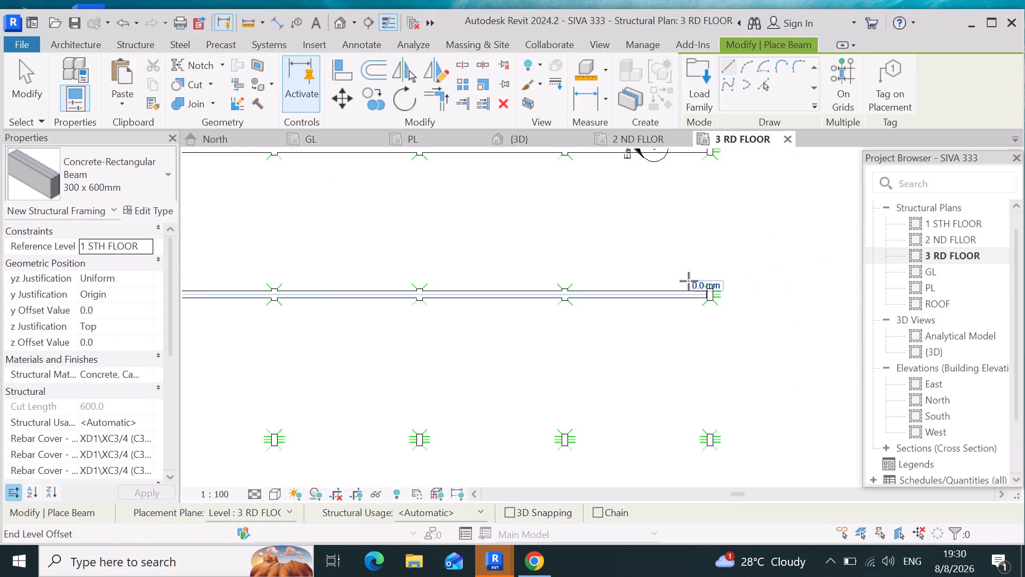
pyautogui.scroll(-8, 689, 281)
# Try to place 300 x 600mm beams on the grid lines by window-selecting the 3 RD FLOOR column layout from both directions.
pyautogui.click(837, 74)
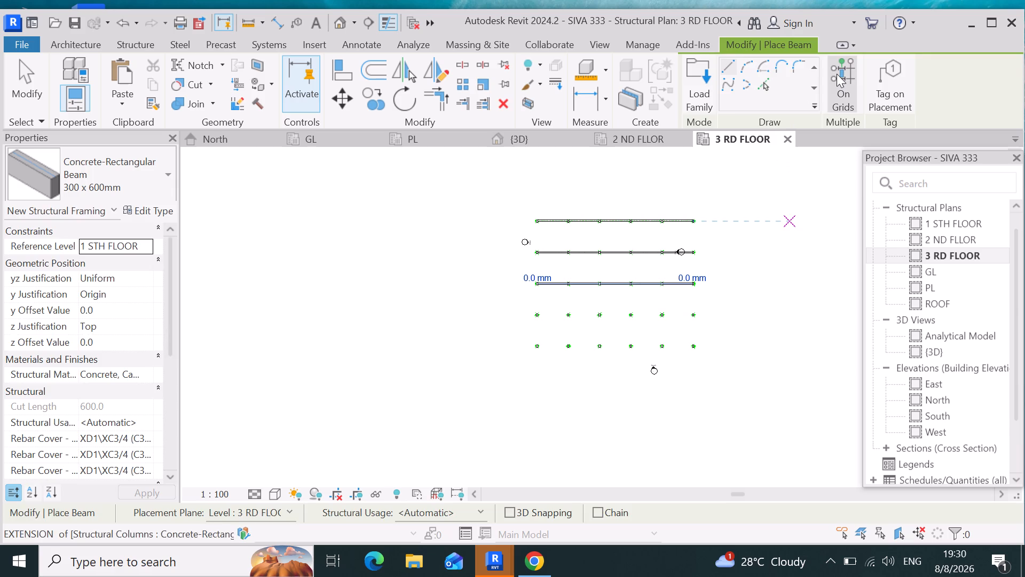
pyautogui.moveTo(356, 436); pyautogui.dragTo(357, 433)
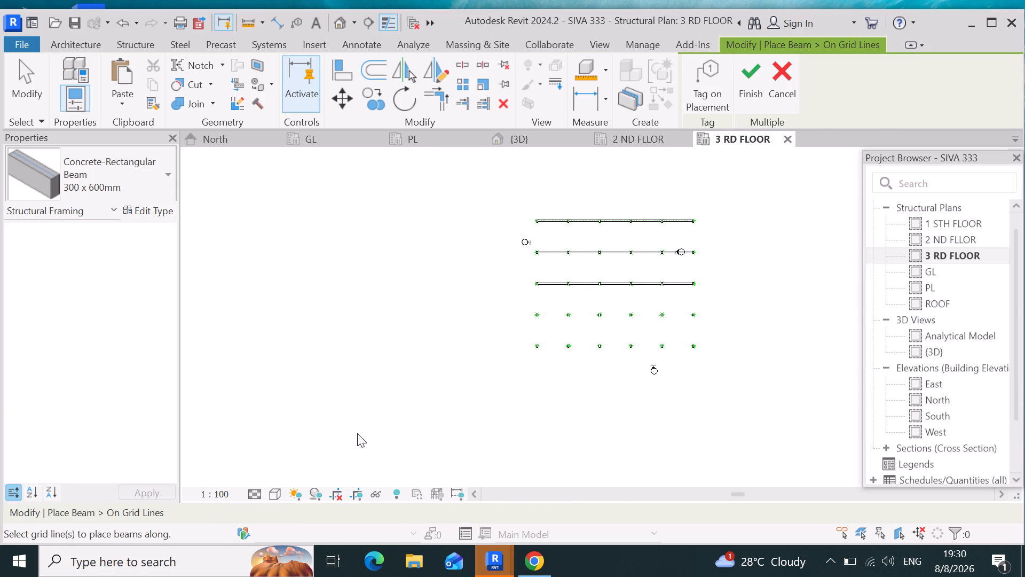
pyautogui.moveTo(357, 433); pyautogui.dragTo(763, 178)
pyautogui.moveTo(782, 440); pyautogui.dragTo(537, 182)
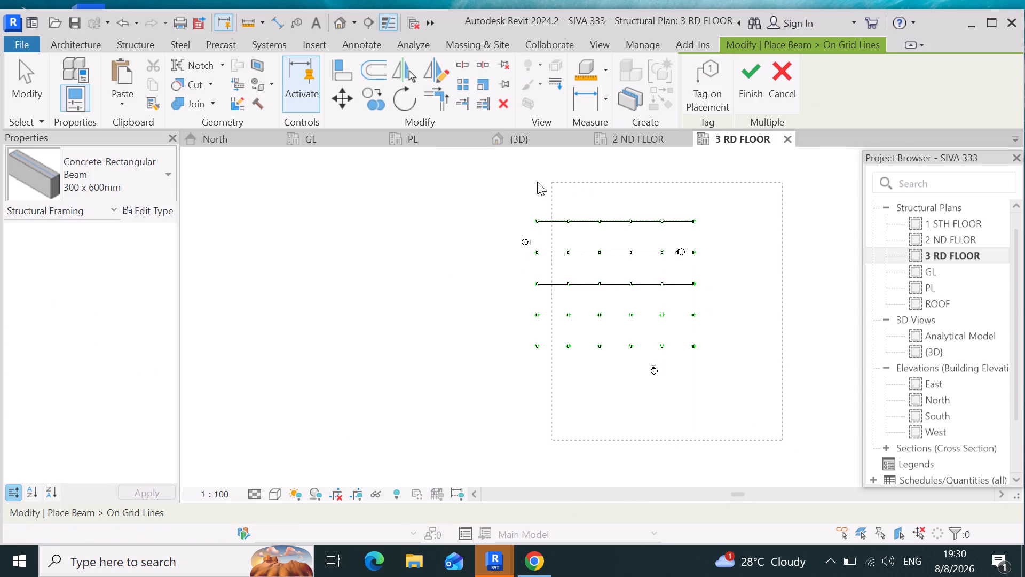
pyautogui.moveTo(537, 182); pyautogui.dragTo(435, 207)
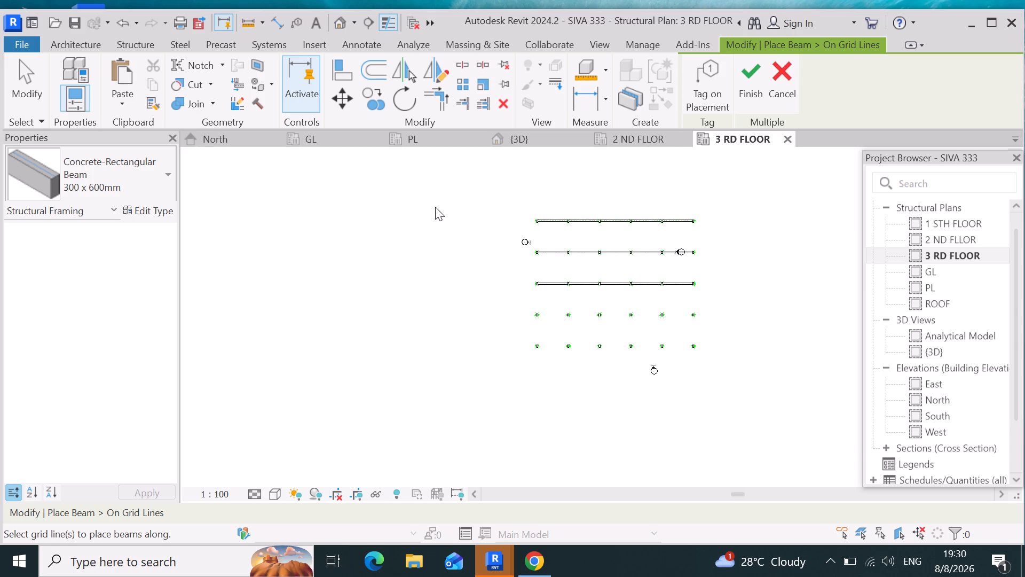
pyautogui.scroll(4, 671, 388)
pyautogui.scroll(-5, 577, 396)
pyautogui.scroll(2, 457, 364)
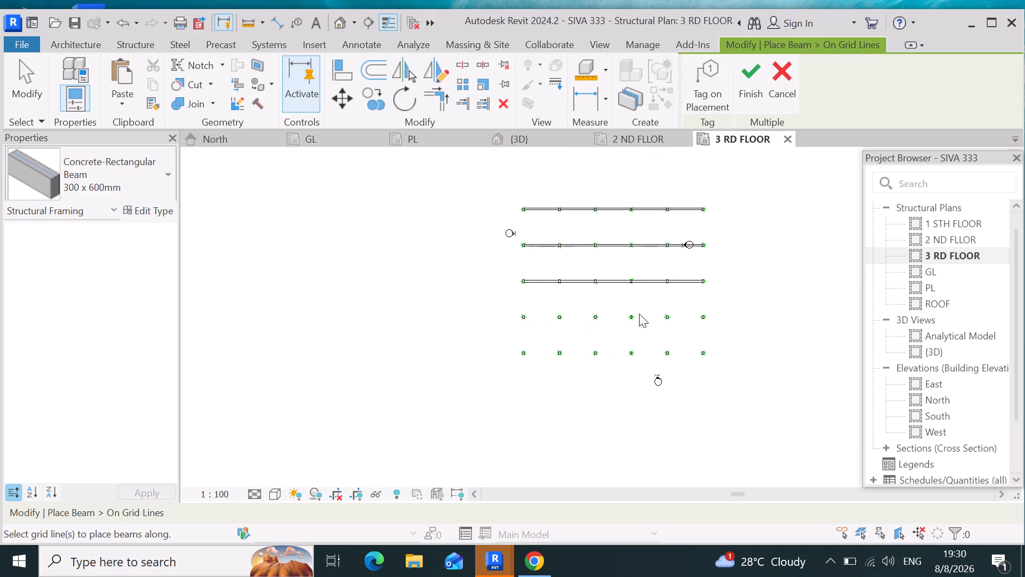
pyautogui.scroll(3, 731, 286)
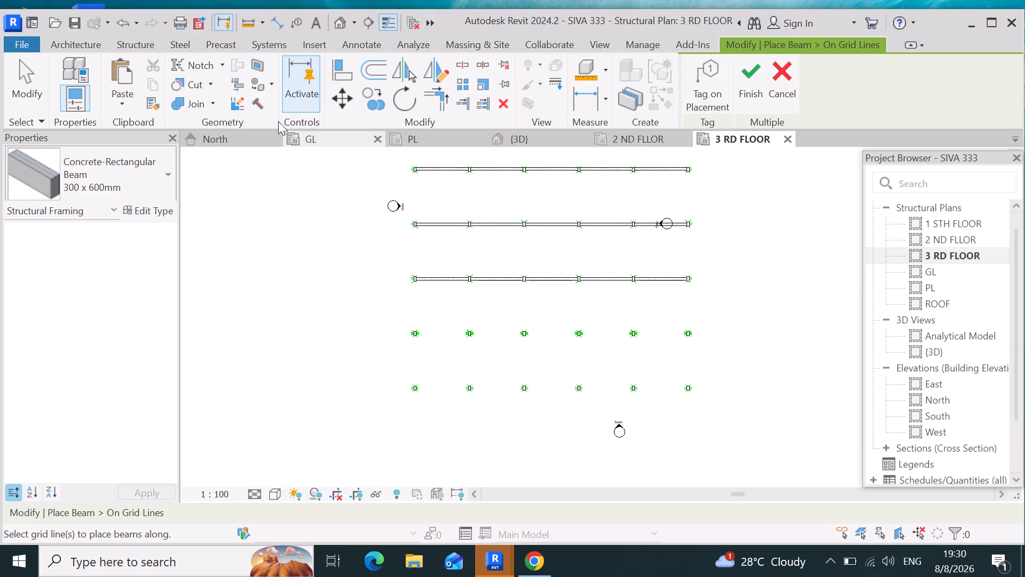
# Place a 300 x 600mm concrete beam along the fourth column row from the north, between the inner faces of its westernmost and easternmost columns.
pyautogui.click(135, 42)
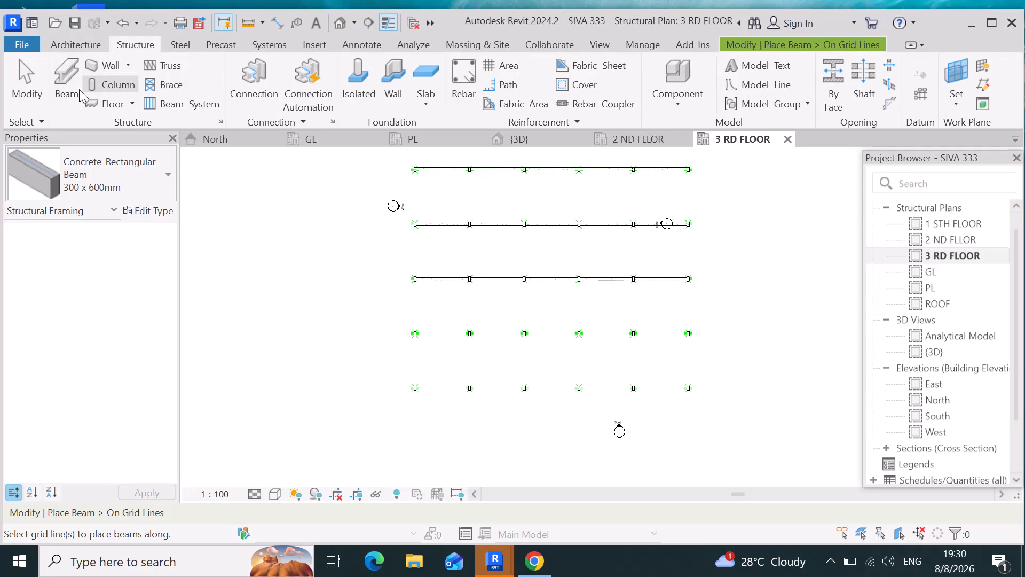
pyautogui.click(70, 92)
pyautogui.scroll(6, 448, 380)
pyautogui.scroll(4, 376, 283)
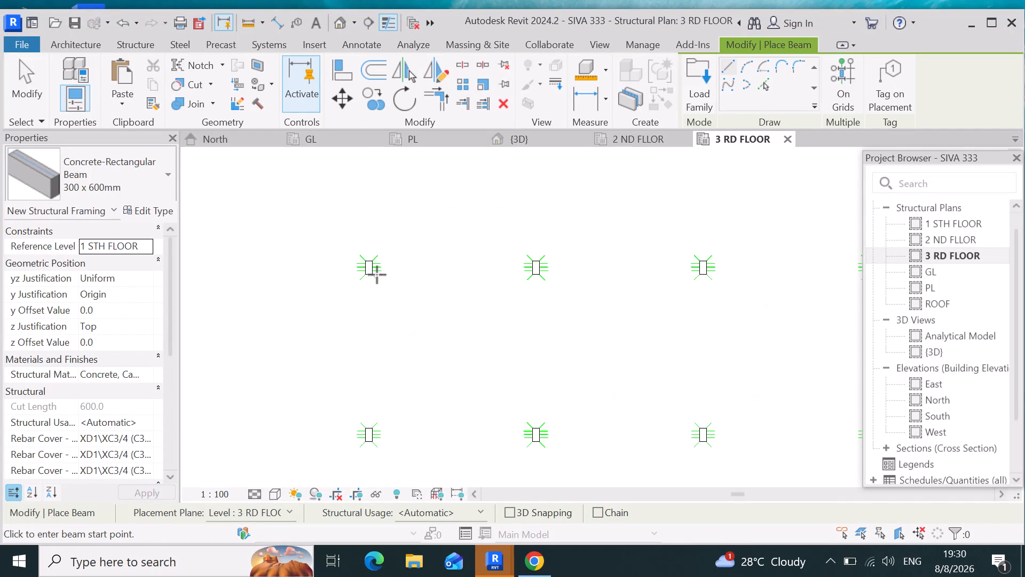
pyautogui.scroll(8, 377, 275)
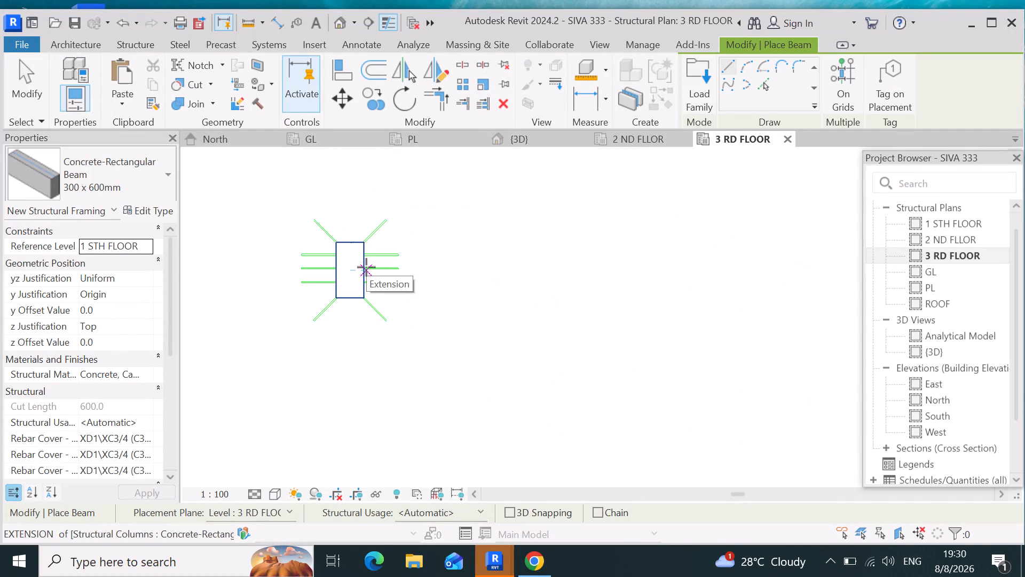
pyautogui.scroll(3, 362, 276)
pyautogui.click(364, 272)
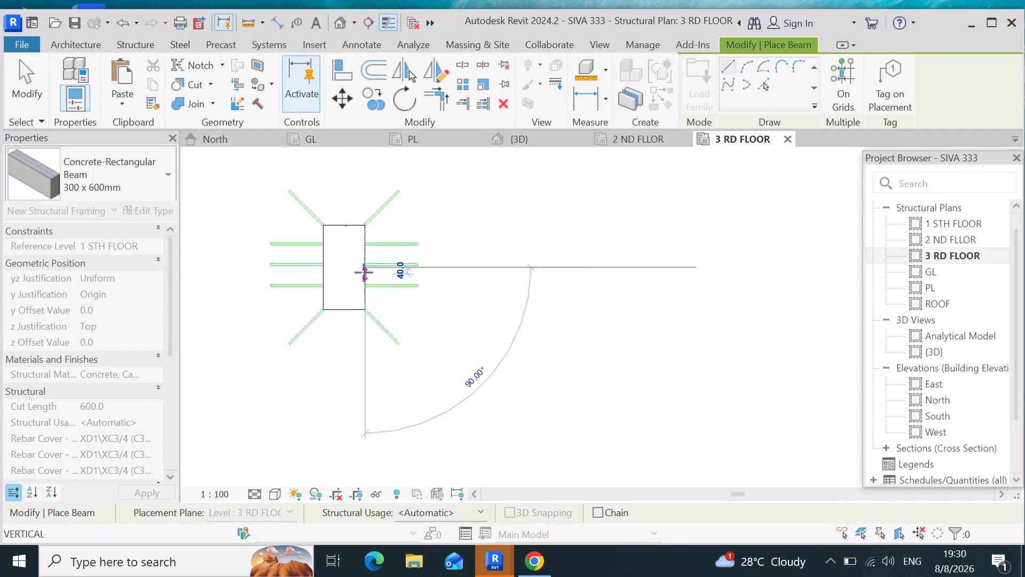
pyautogui.scroll(-20, 382, 323)
pyautogui.scroll(-1, 382, 323)
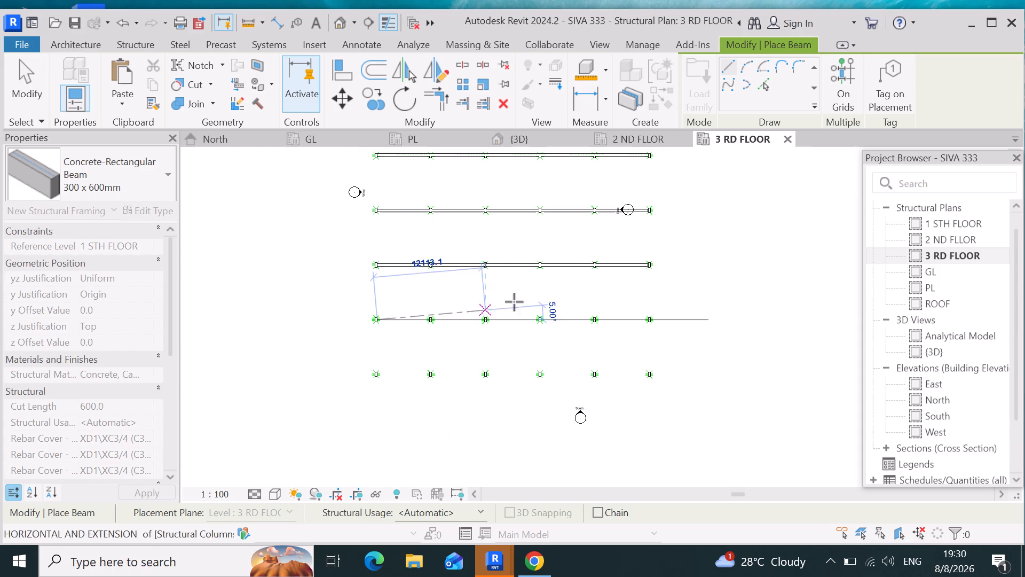
pyautogui.scroll(12, 662, 323)
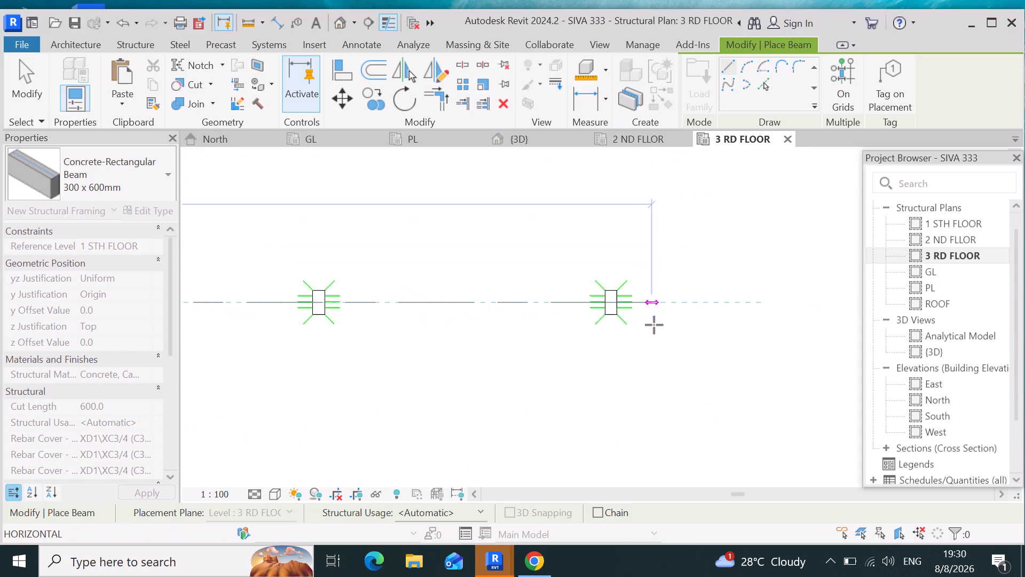
pyautogui.scroll(2, 609, 330)
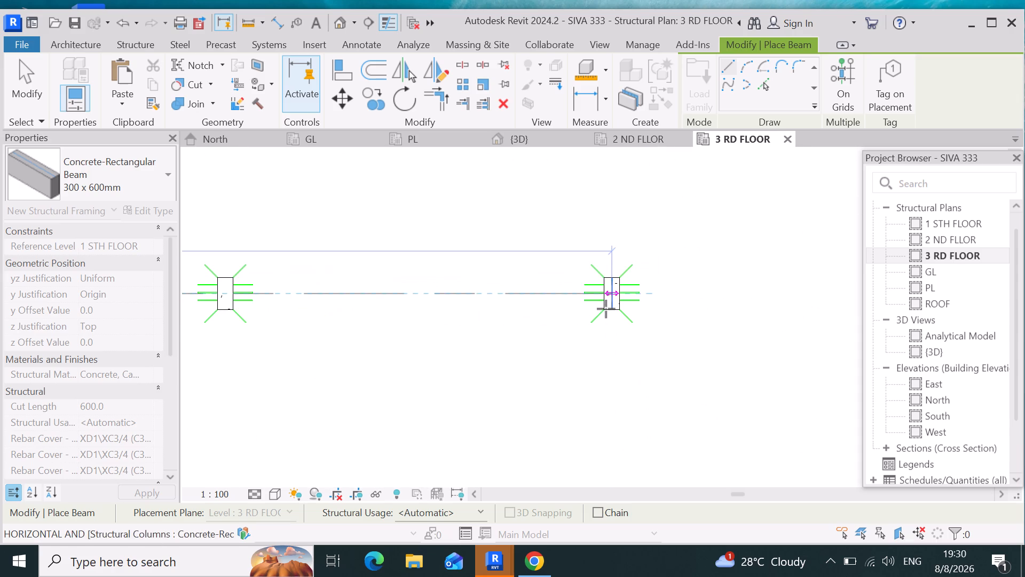
pyautogui.scroll(4, 602, 310)
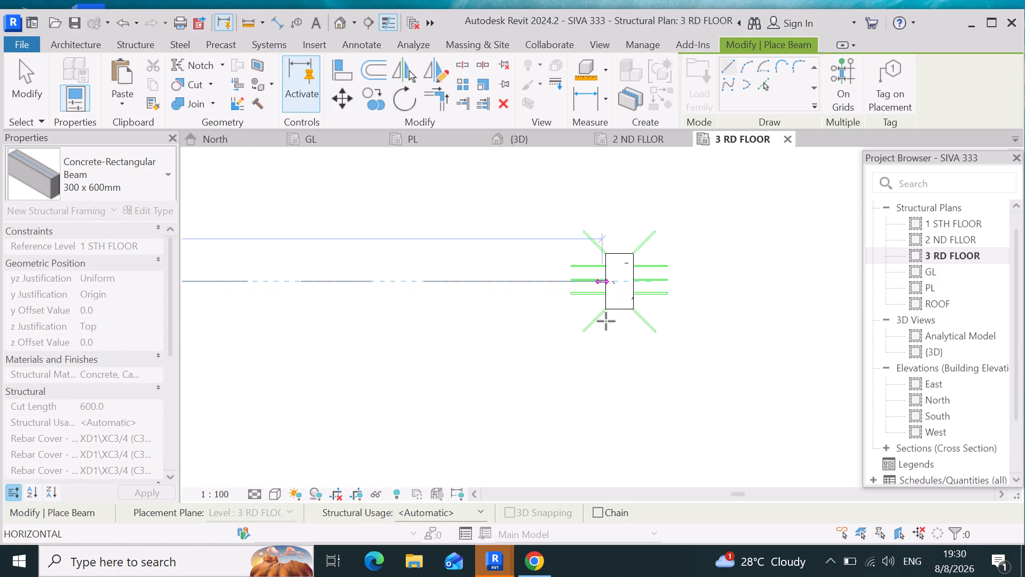
pyautogui.scroll(3, 606, 323)
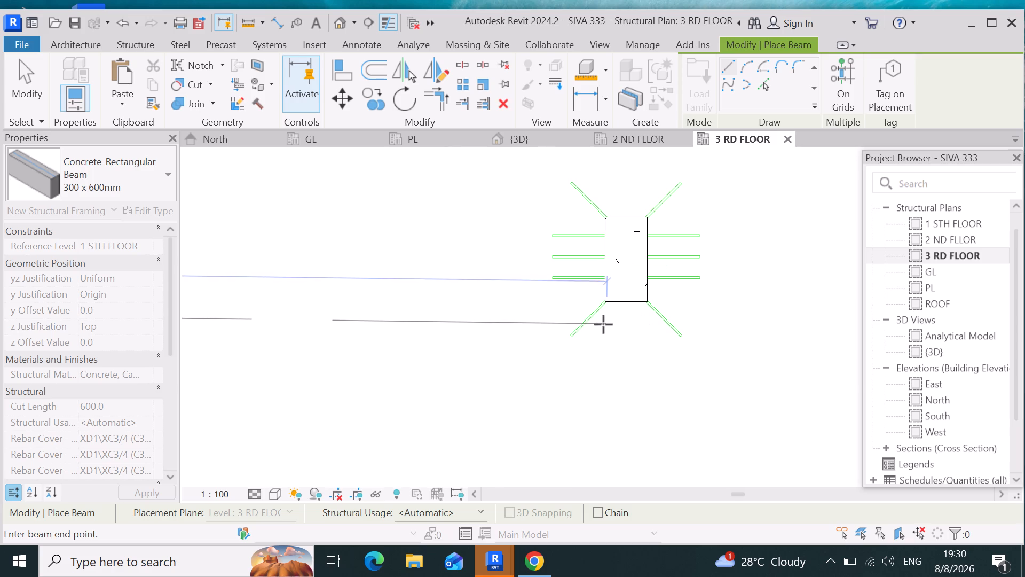
pyautogui.click(609, 301)
pyautogui.scroll(-2, 616, 323)
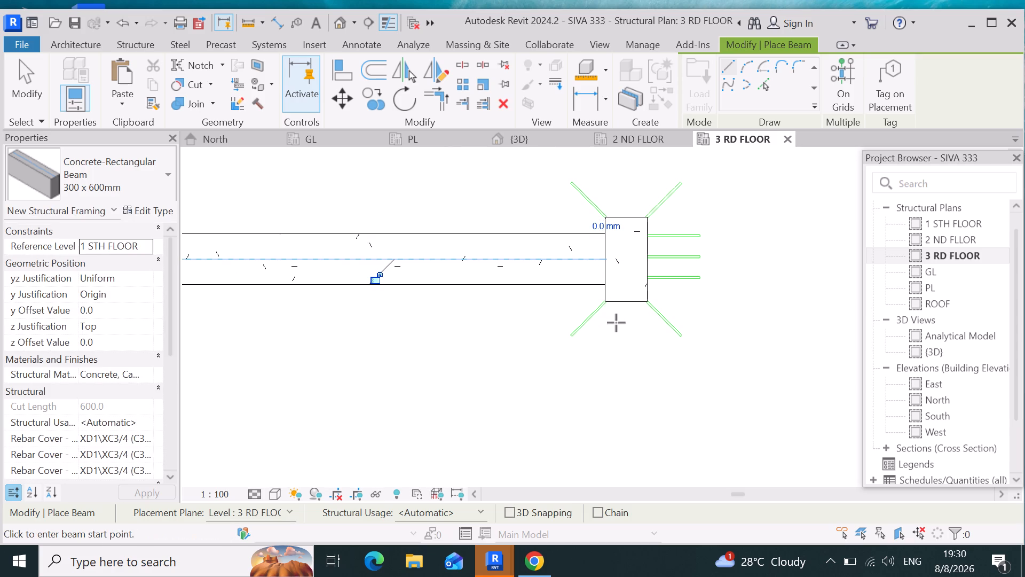
pyautogui.scroll(-20, 616, 323)
pyautogui.scroll(-4, 616, 323)
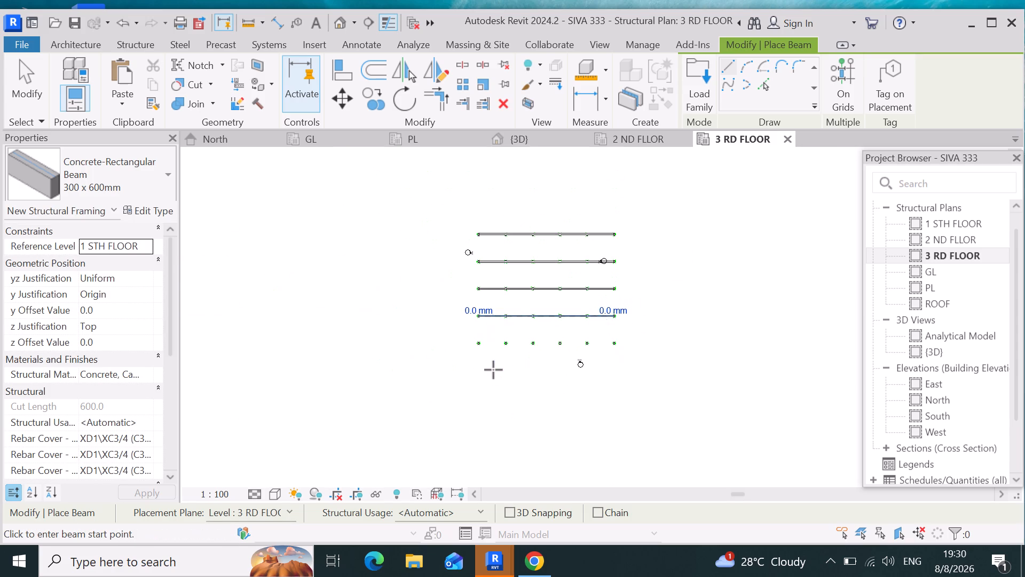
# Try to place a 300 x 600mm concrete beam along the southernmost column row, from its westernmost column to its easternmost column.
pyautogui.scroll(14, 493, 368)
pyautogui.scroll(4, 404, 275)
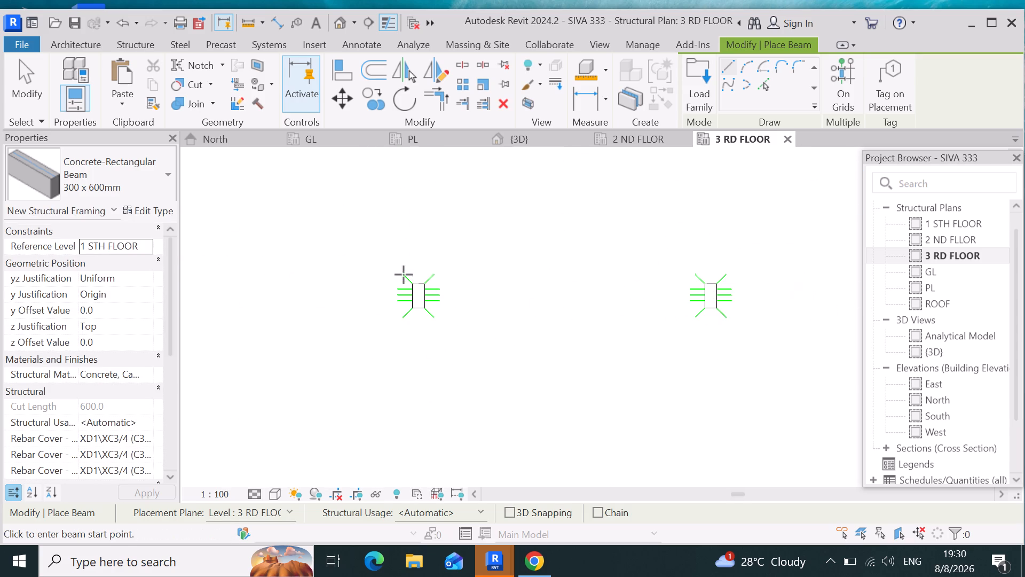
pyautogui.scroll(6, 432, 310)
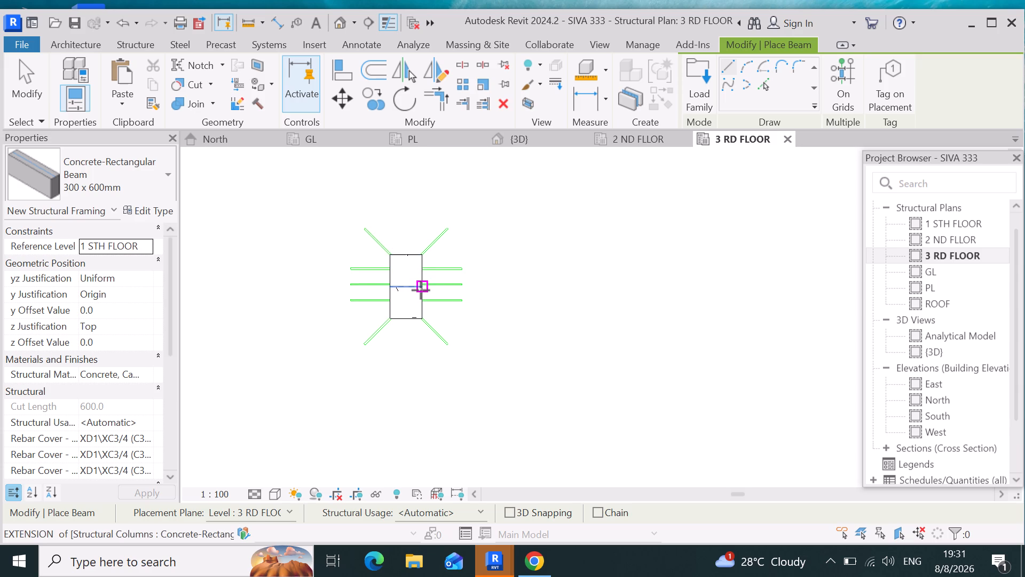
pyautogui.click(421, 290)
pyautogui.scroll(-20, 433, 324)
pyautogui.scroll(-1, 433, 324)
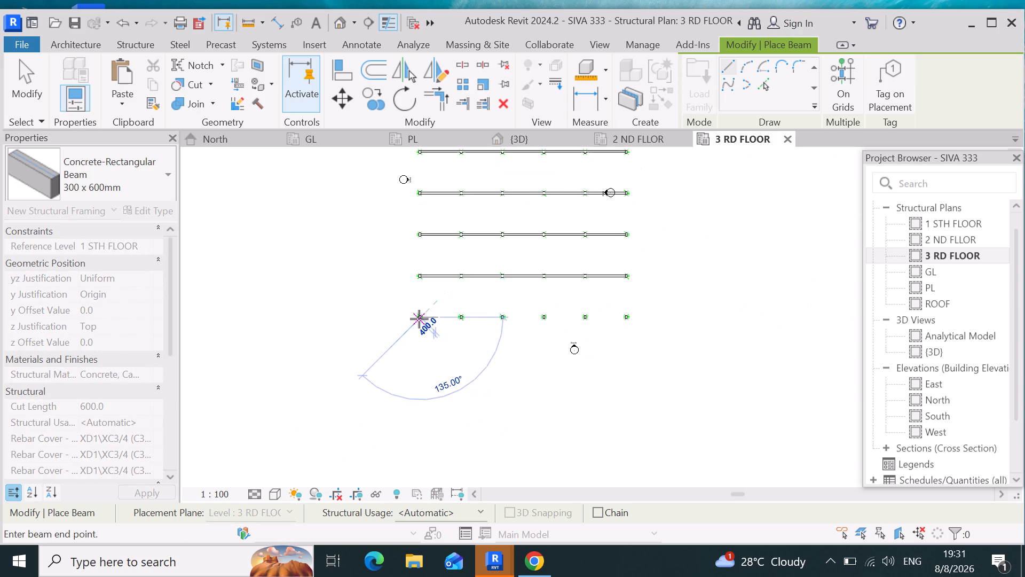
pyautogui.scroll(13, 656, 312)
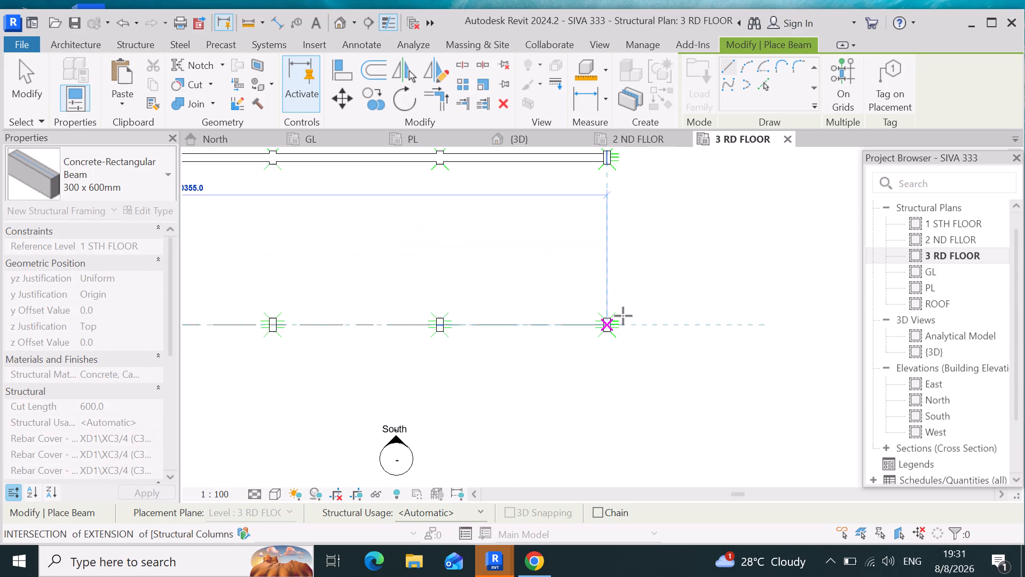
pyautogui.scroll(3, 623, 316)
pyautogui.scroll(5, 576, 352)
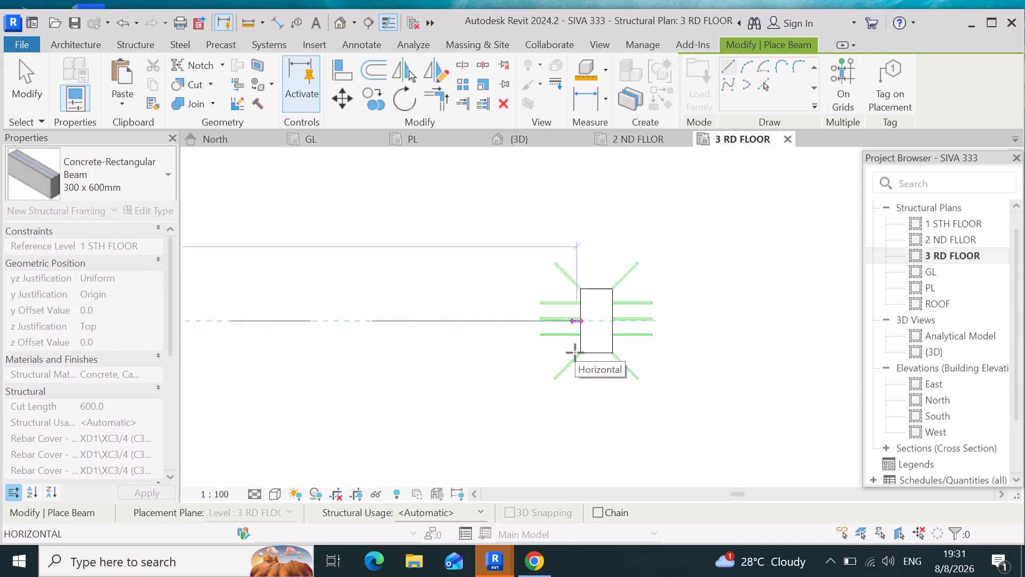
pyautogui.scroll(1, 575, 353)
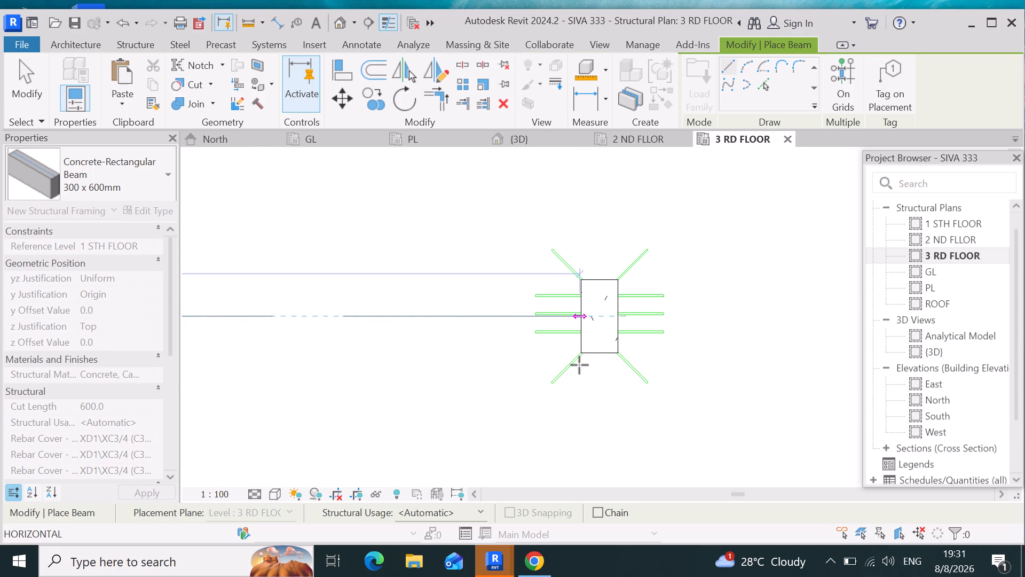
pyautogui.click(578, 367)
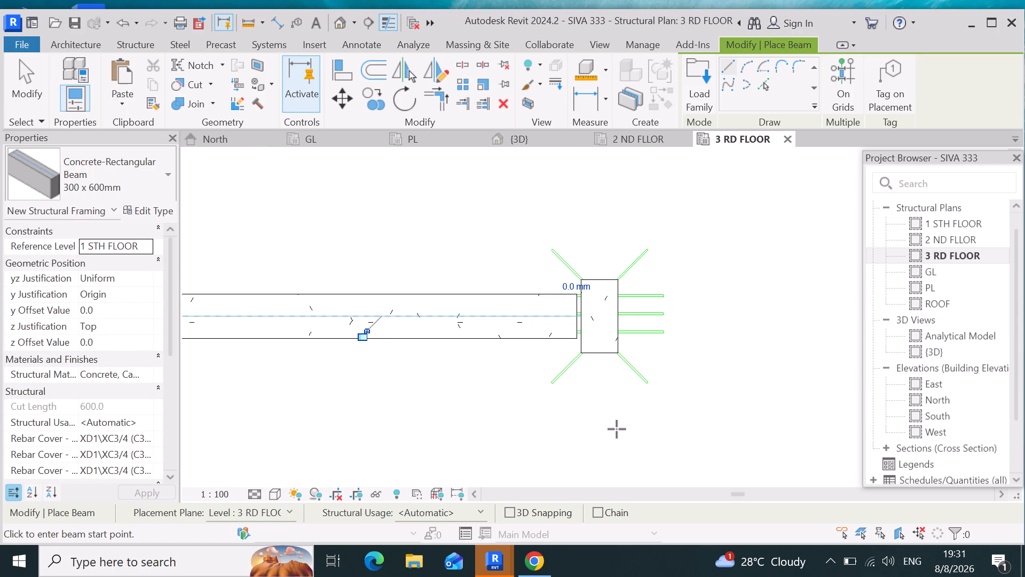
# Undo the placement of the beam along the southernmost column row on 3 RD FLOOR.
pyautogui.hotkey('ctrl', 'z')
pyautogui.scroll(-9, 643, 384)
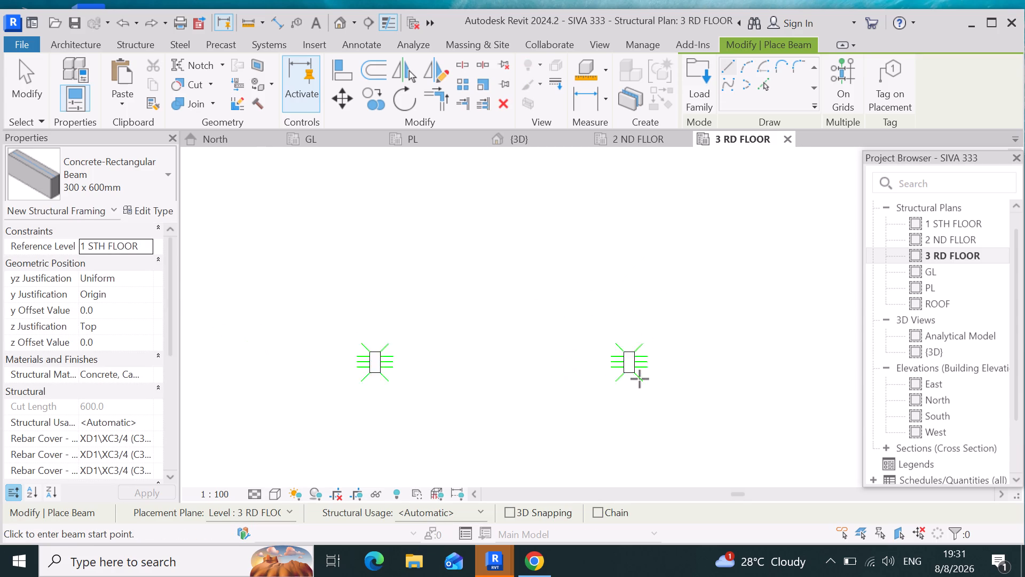
# Place a 300 x 600mm concrete beam along the southernmost column row, between the inner faces of its westernmost and easternmost columns.
pyautogui.scroll(-8, 640, 379)
pyautogui.scroll(6, 215, 369)
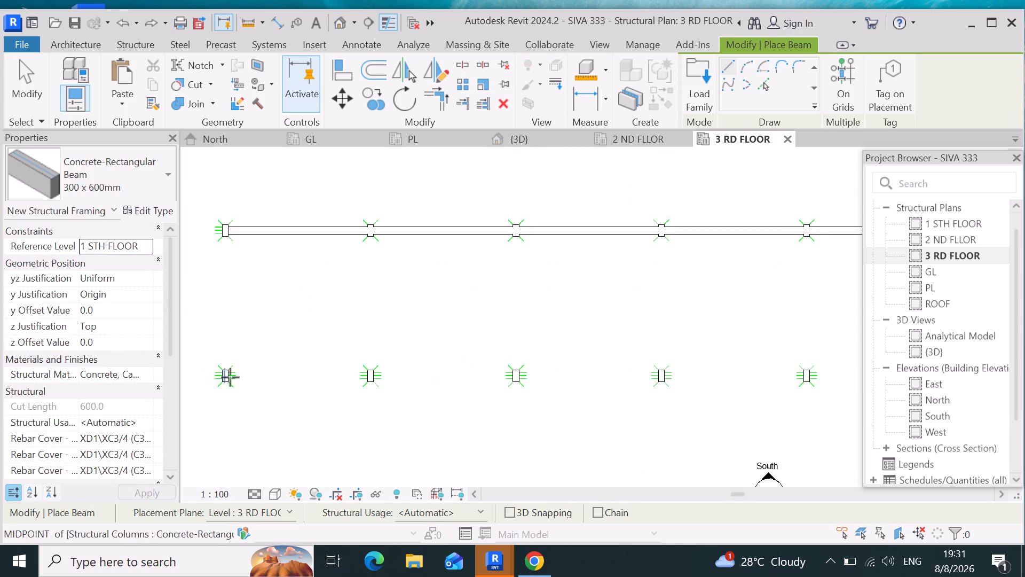
pyautogui.scroll(9, 230, 377)
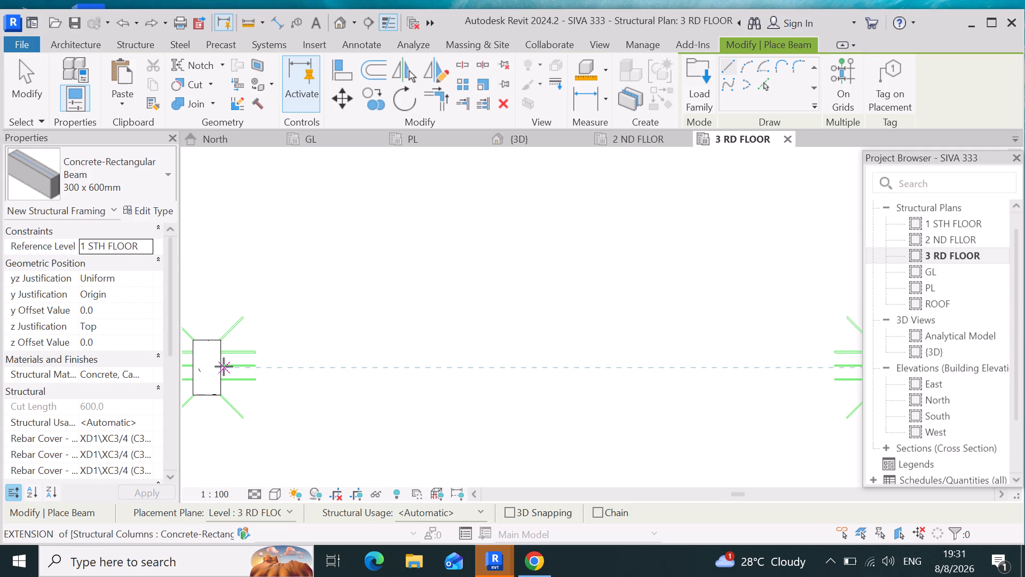
pyautogui.scroll(6, 215, 367)
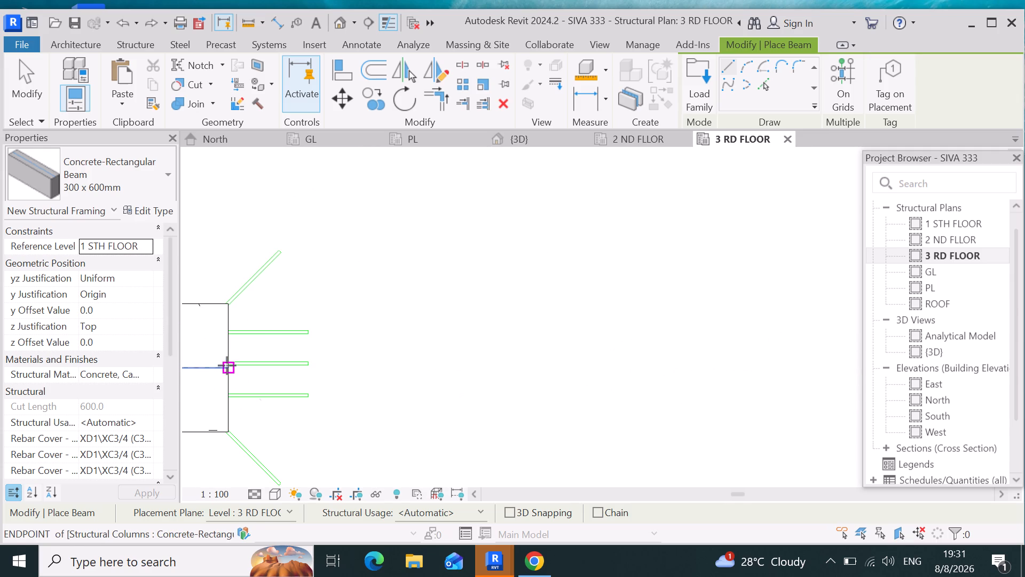
pyautogui.click(227, 365)
pyautogui.scroll(-20, 335, 379)
pyautogui.scroll(-1, 335, 379)
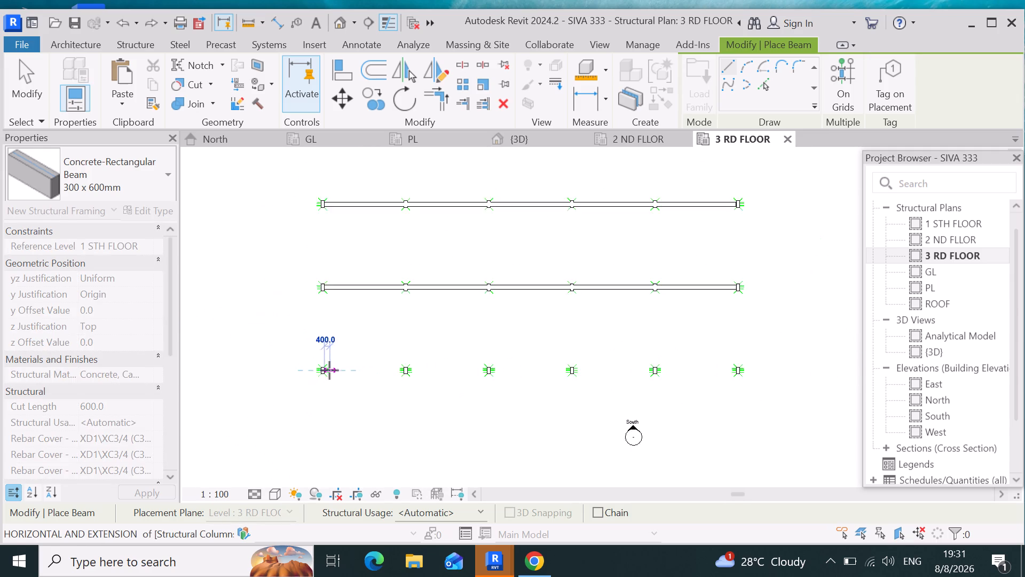
pyautogui.scroll(-4, 329, 370)
pyautogui.scroll(15, 558, 373)
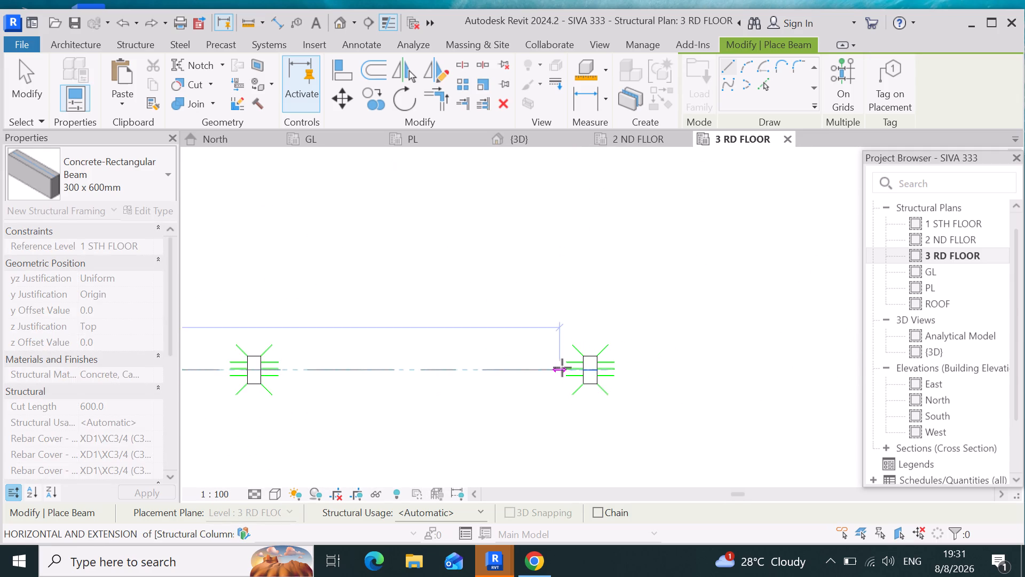
pyautogui.scroll(6, 562, 368)
pyautogui.scroll(10, 622, 377)
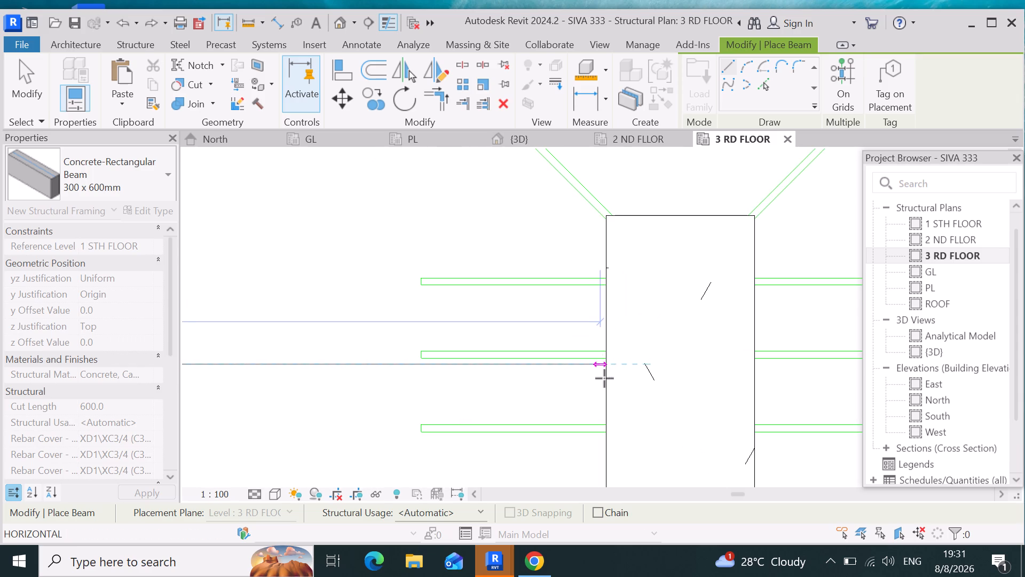
pyautogui.scroll(6, 605, 383)
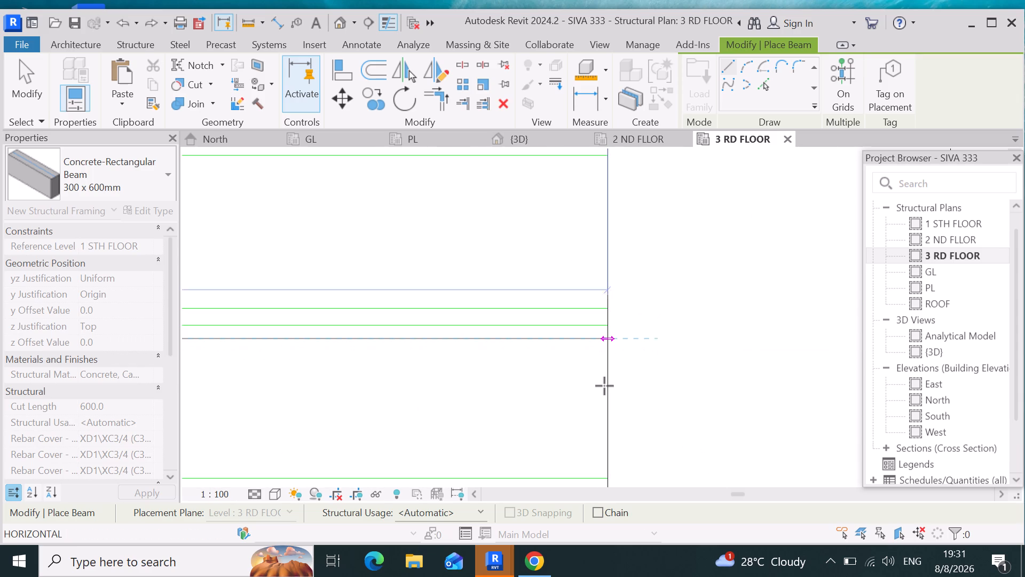
pyautogui.click(606, 385)
pyautogui.scroll(-5, 651, 395)
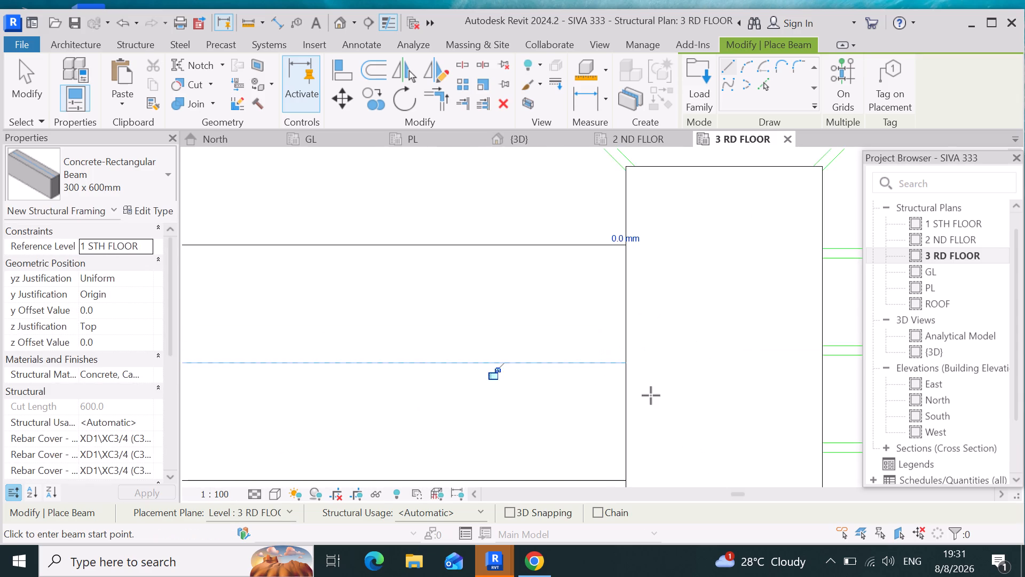
pyautogui.scroll(-5, 651, 394)
pyautogui.scroll(-20, 651, 394)
pyautogui.scroll(-4, 651, 394)
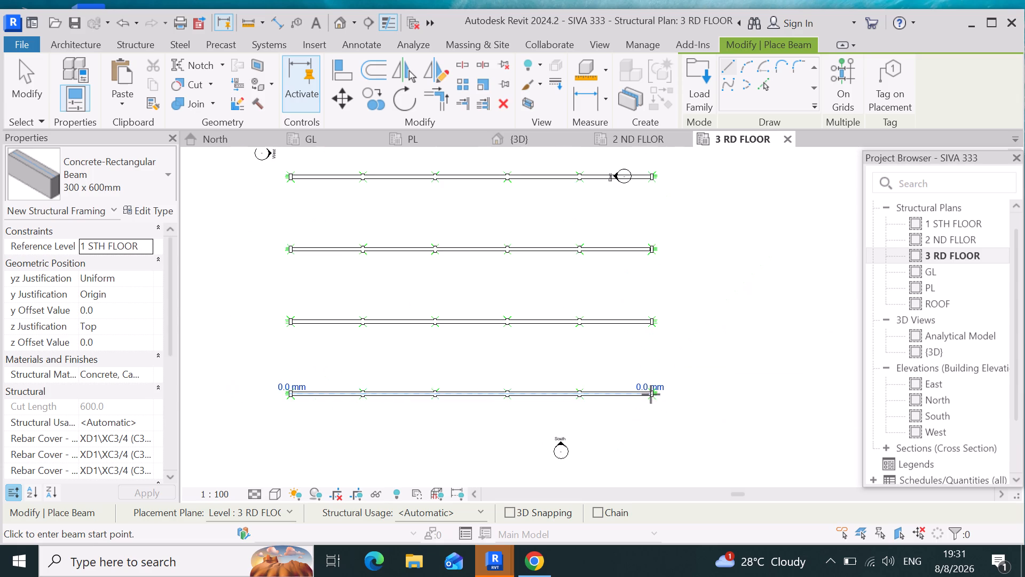
# Place a 300 x 600mm concrete beam along the westernmost column line, from the northernmost column's south face to the southernmost column's north face.
pyautogui.scroll(-4, 705, 378)
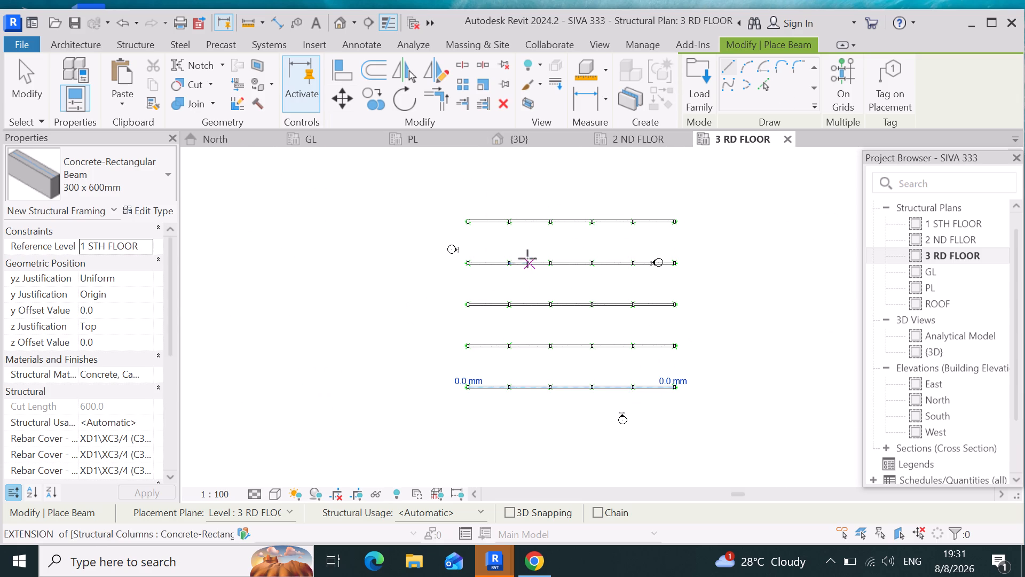
pyautogui.scroll(3, 524, 256)
pyautogui.scroll(3, 348, 165)
pyautogui.scroll(10, 473, 231)
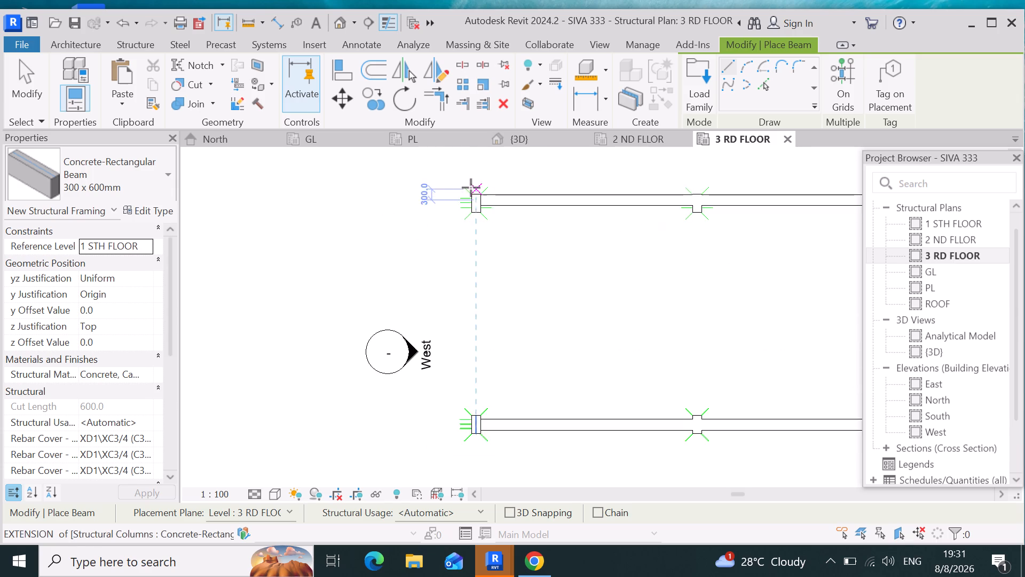
pyautogui.scroll(8, 471, 188)
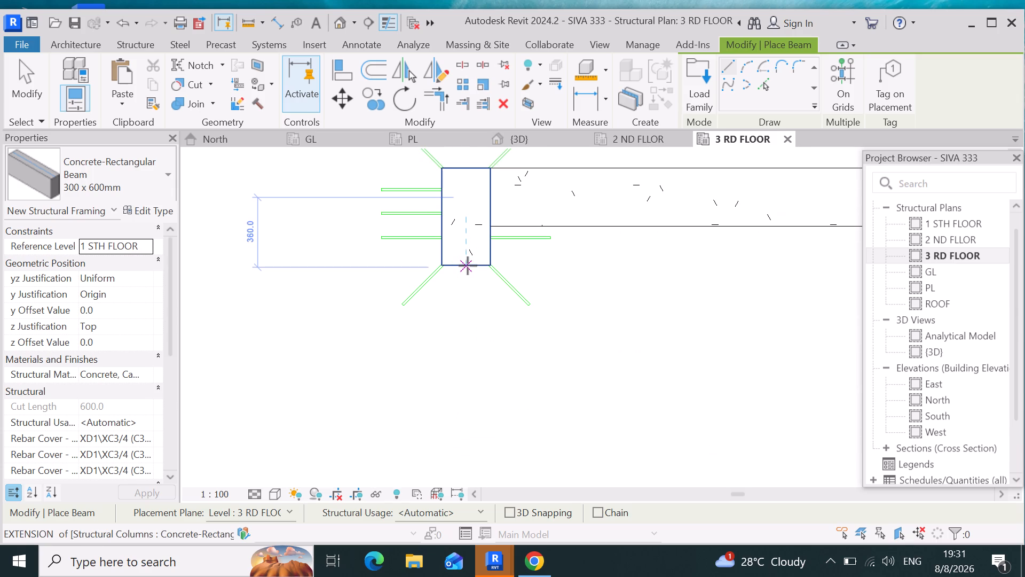
pyautogui.scroll(4, 456, 271)
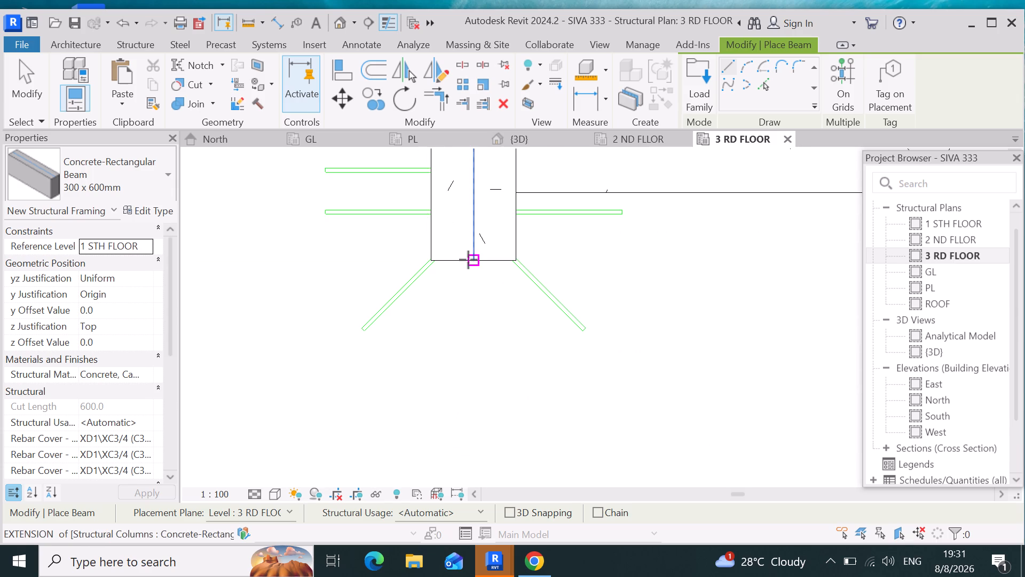
pyautogui.click(468, 260)
pyautogui.scroll(-15, 488, 313)
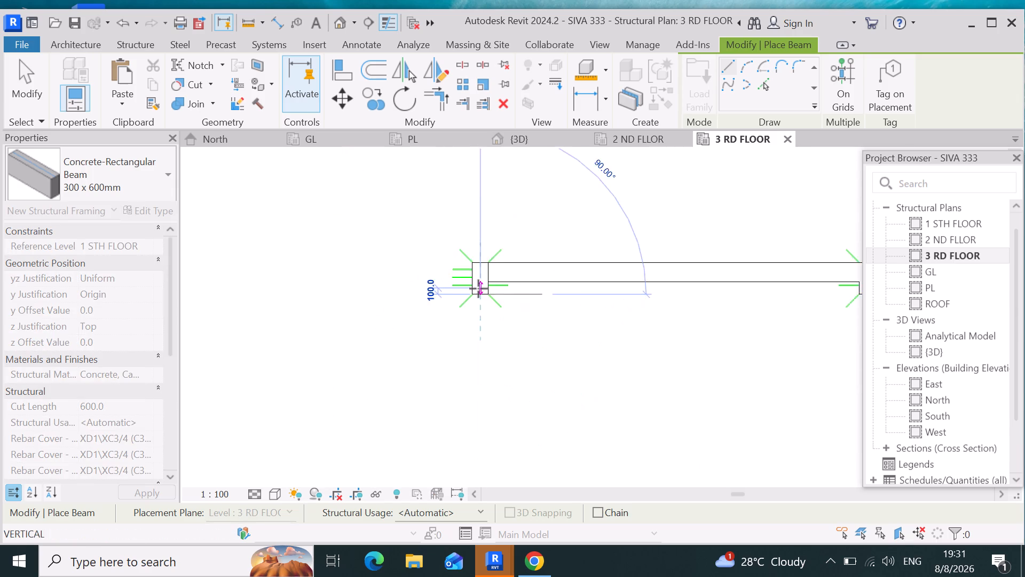
pyautogui.scroll(-14, 478, 288)
pyautogui.scroll(2, 463, 406)
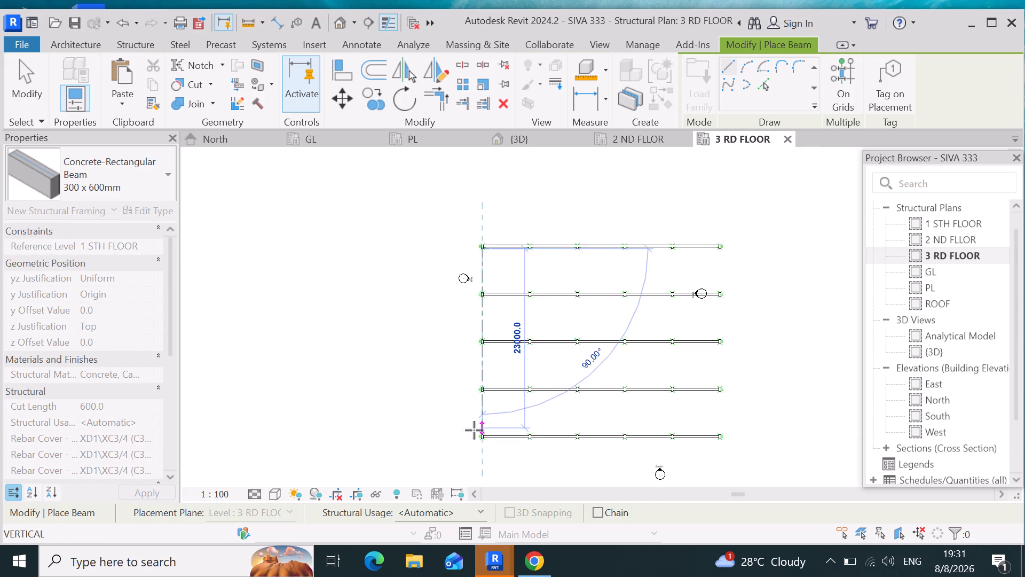
pyautogui.scroll(7, 474, 430)
pyautogui.scroll(14, 486, 457)
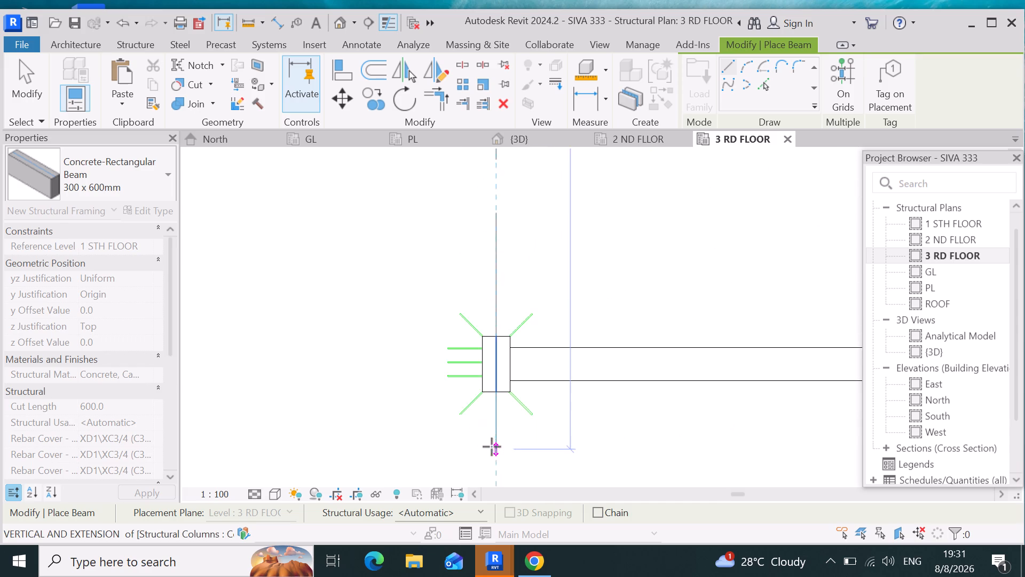
pyautogui.scroll(1, 492, 447)
pyautogui.click(499, 279)
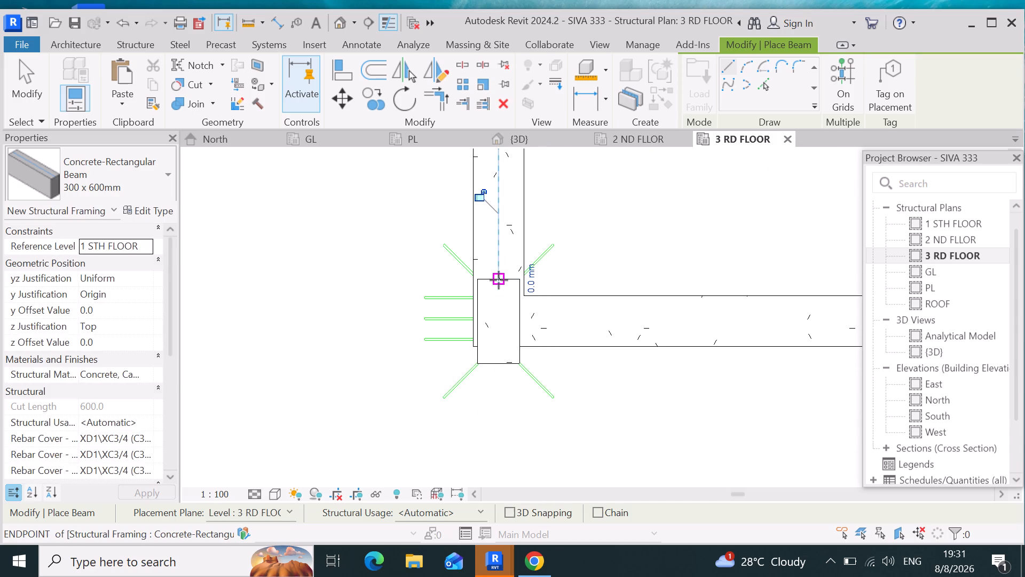
# Place a 300 x 600mm concrete beam along the second column line from the west, between the inner faces of its northernmost and southernmost columns.
pyautogui.scroll(-20, 497, 348)
pyautogui.scroll(-5, 497, 348)
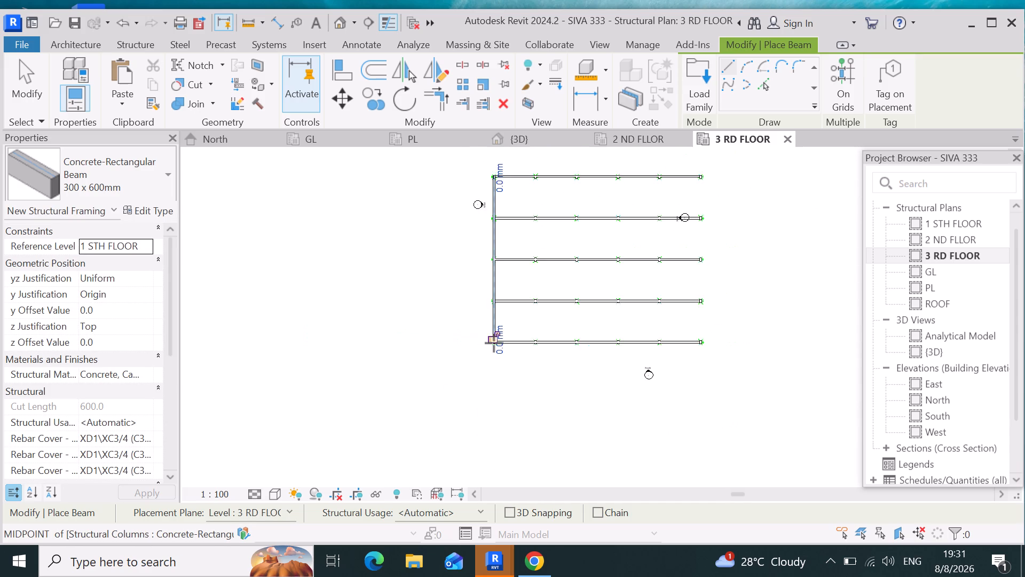
pyautogui.scroll(-2, 494, 343)
pyautogui.scroll(19, 520, 248)
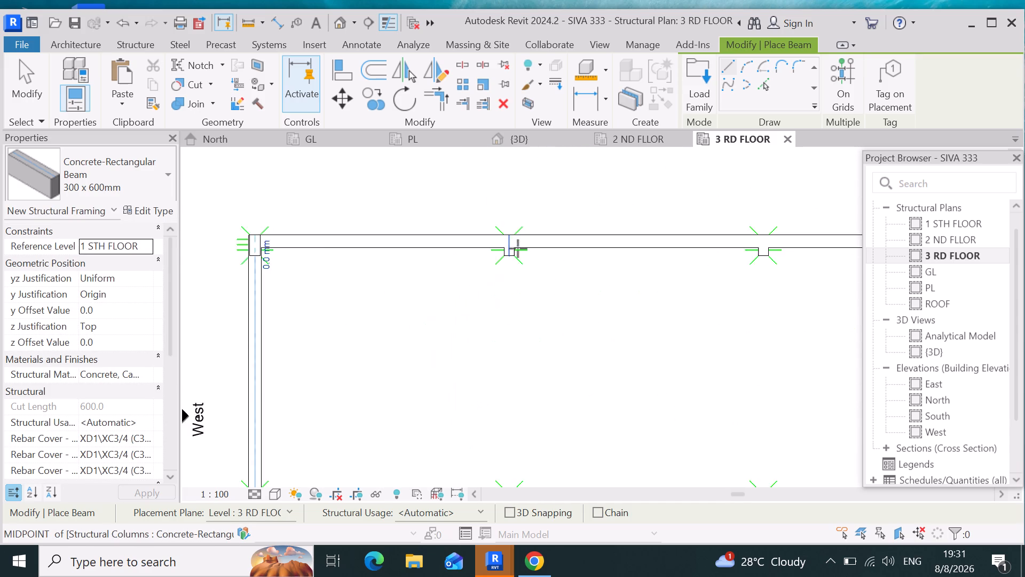
pyautogui.scroll(10, 508, 260)
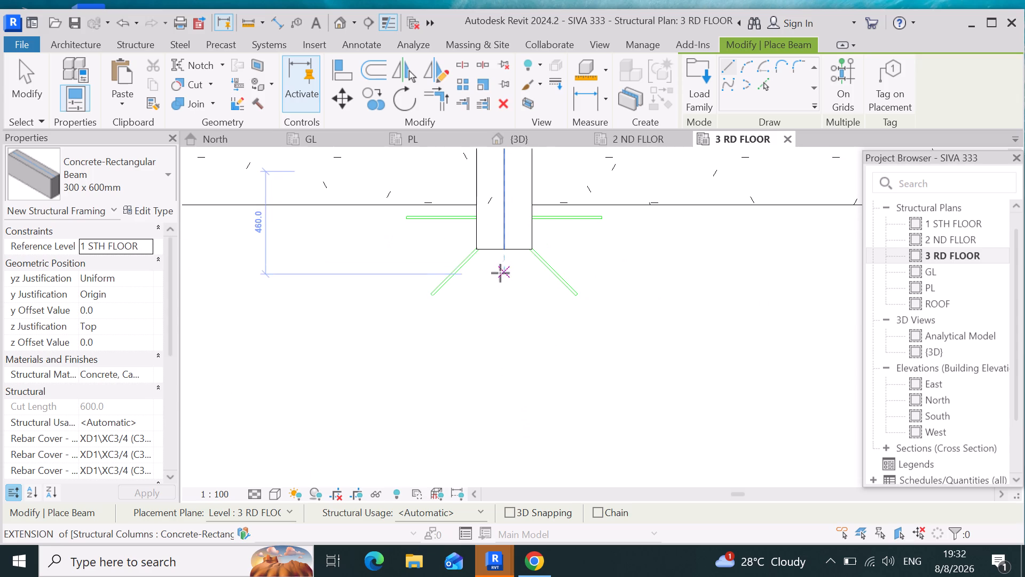
pyautogui.click(506, 248)
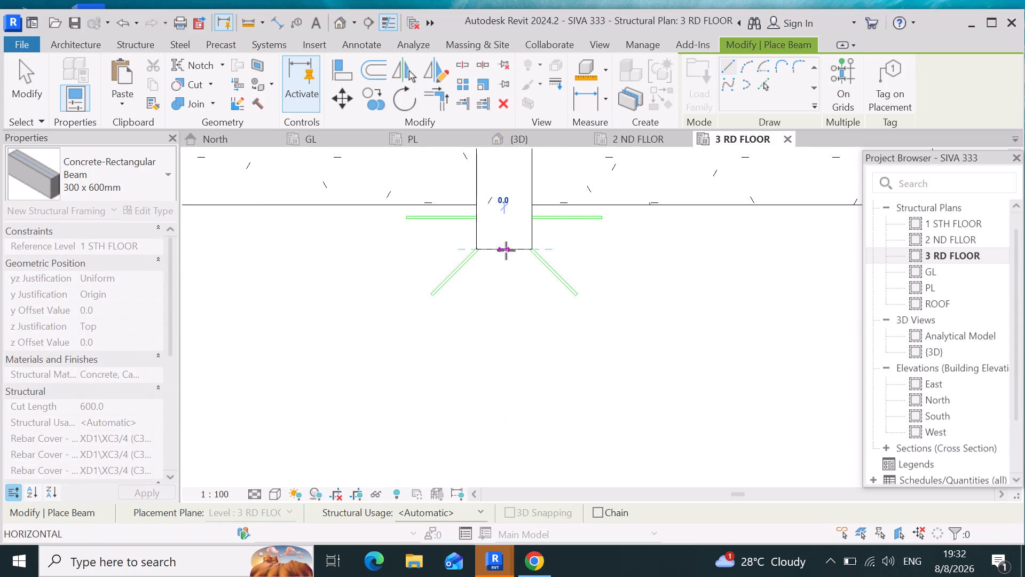
pyautogui.scroll(-20, 516, 291)
pyautogui.scroll(-12, 516, 291)
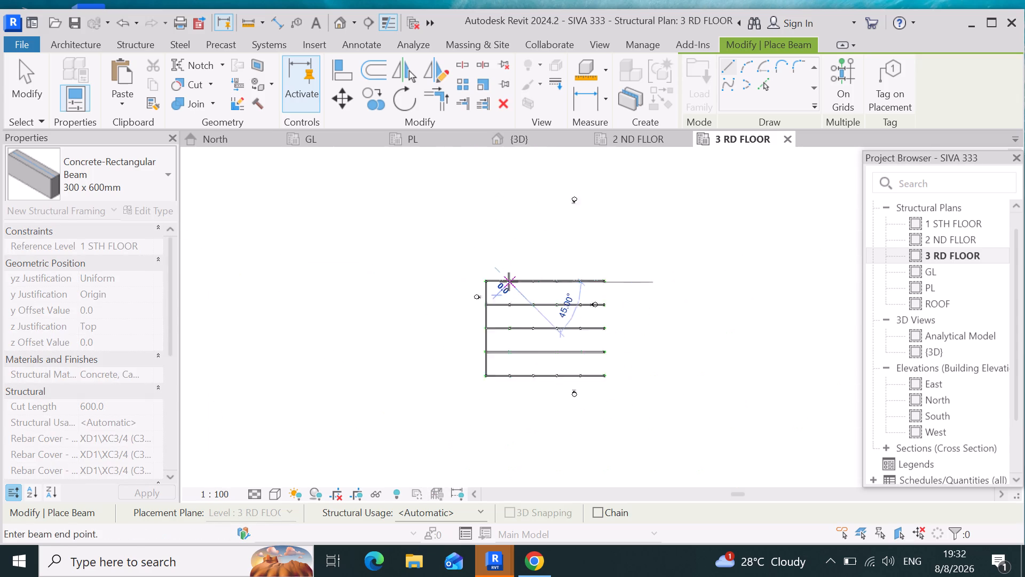
pyautogui.scroll(7, 510, 341)
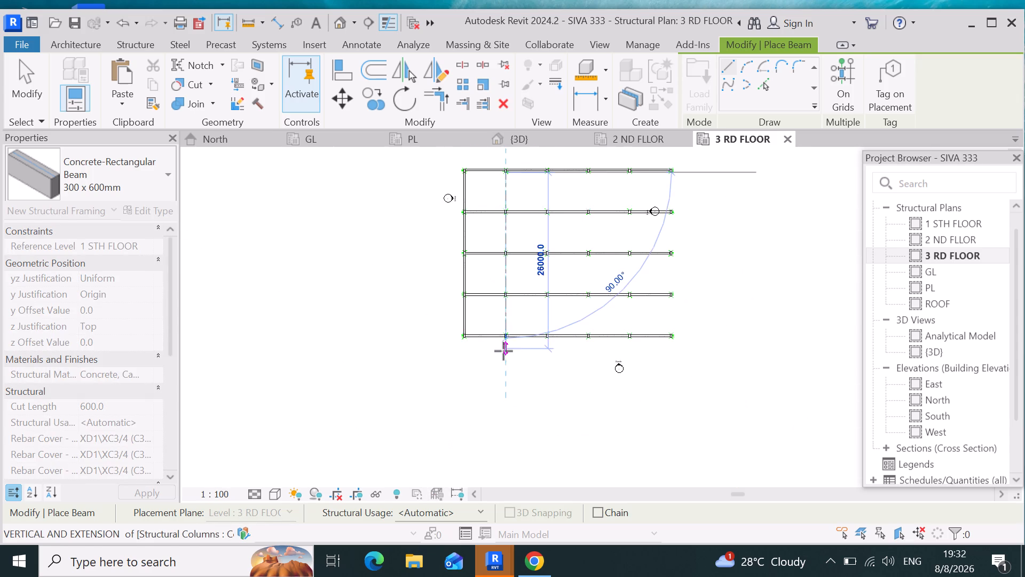
pyautogui.scroll(10, 501, 349)
pyautogui.scroll(1, 508, 301)
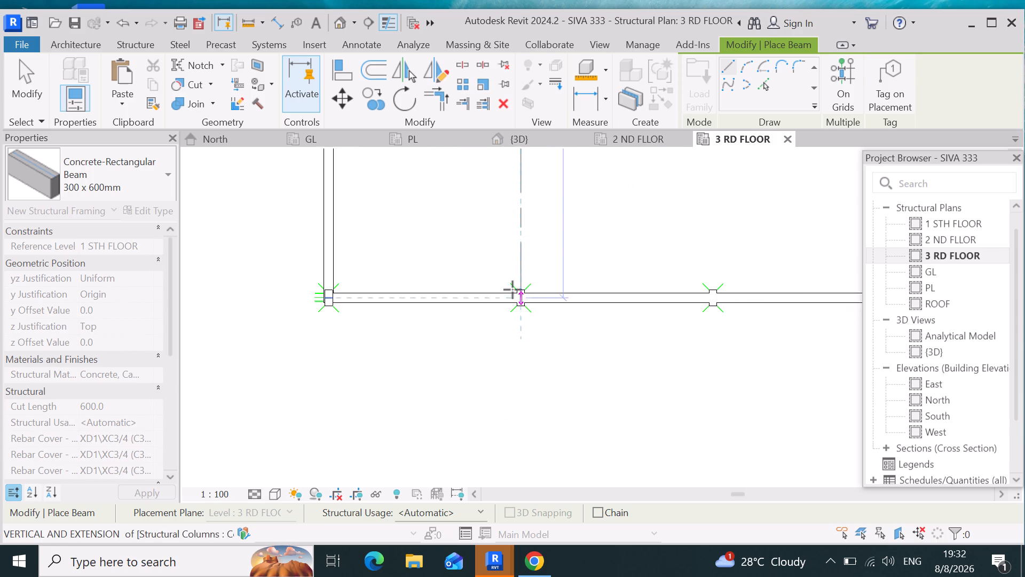
pyautogui.scroll(11, 513, 290)
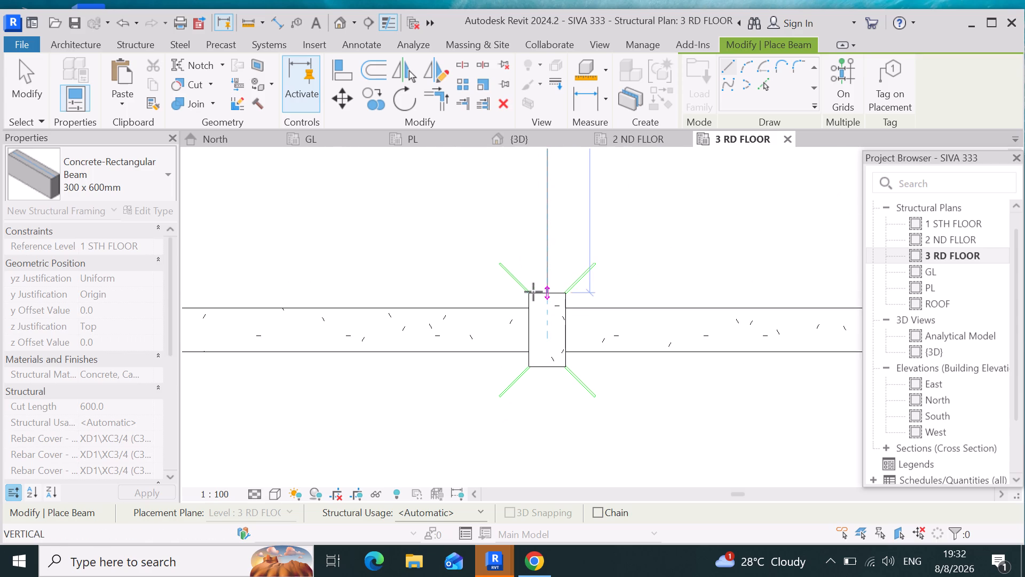
pyautogui.click(533, 292)
pyautogui.scroll(-19, 525, 368)
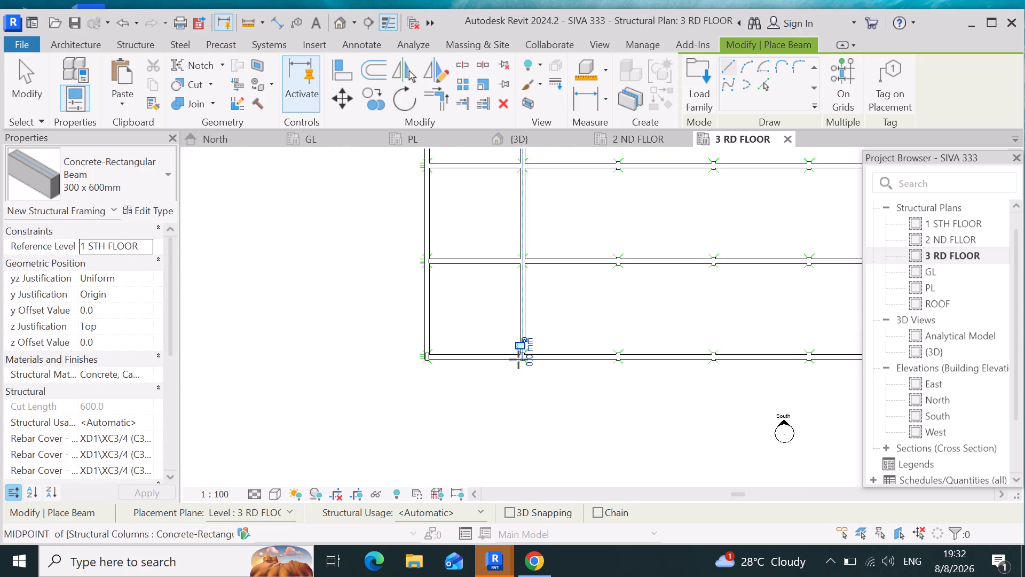
# Place a 300 x 600mm concrete beam along the third column line from the west, between the inner faces of its northernmost and southernmost columns.
pyautogui.scroll(-3, 518, 360)
pyautogui.scroll(10, 583, 190)
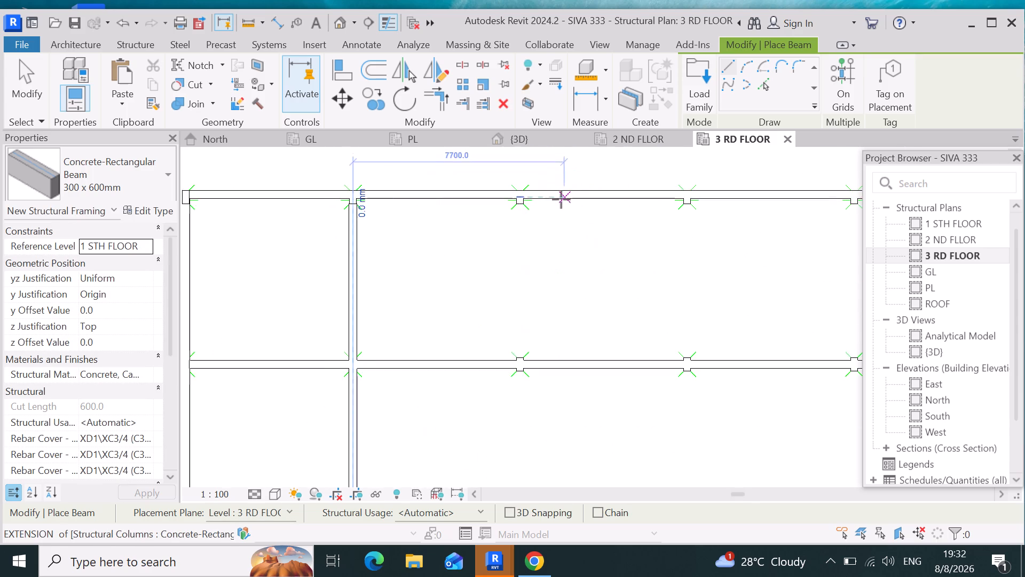
pyautogui.scroll(14, 561, 199)
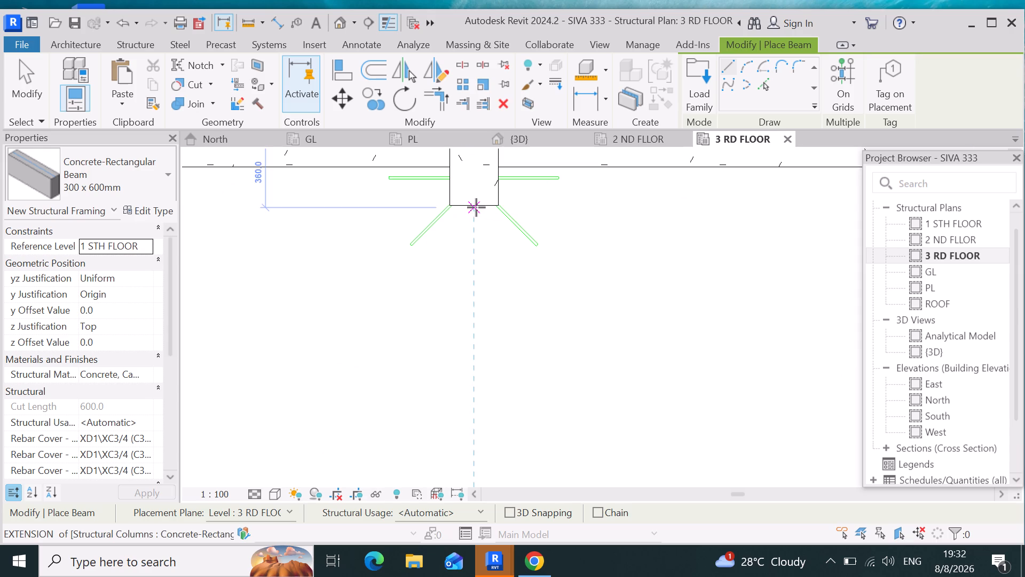
pyautogui.scroll(1, 476, 207)
pyautogui.click(476, 207)
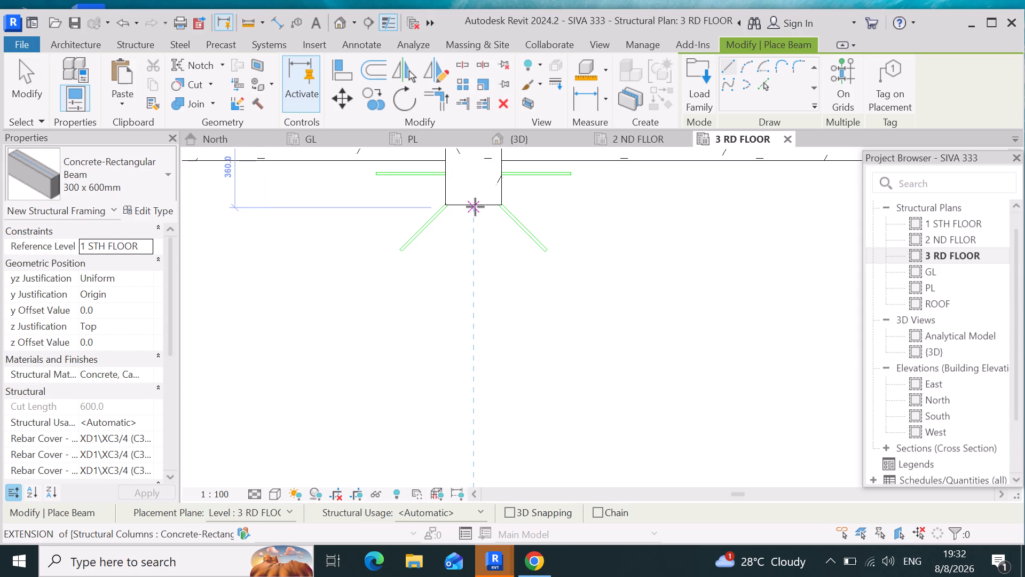
pyautogui.press('Escape')
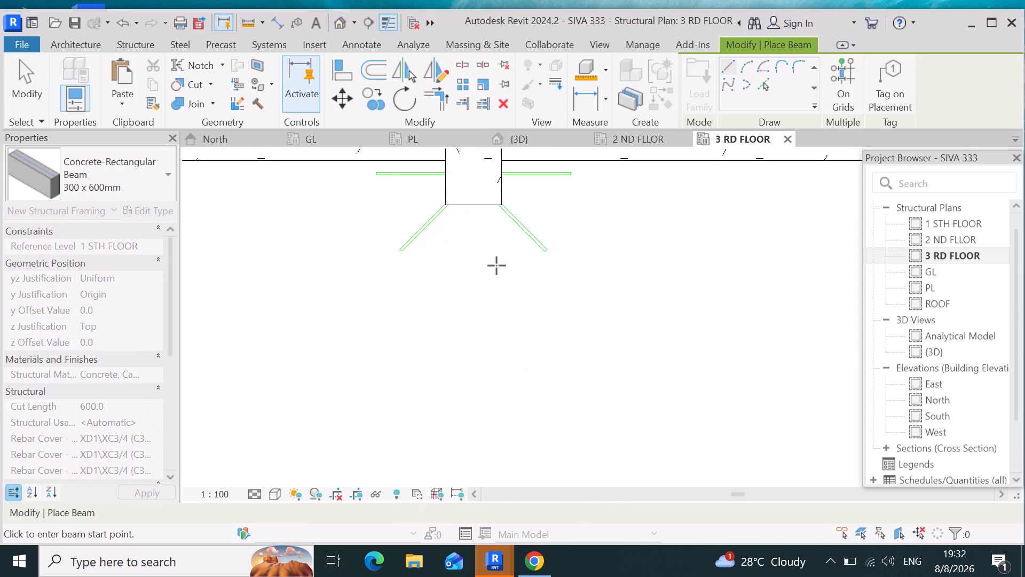
pyautogui.click(475, 205)
pyautogui.scroll(-6, 489, 252)
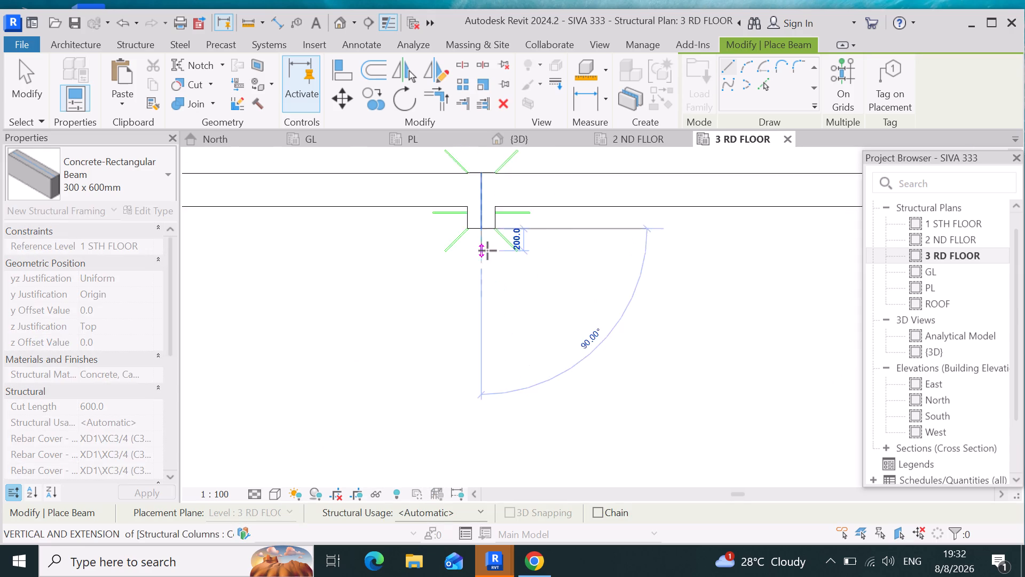
pyautogui.scroll(-20, 487, 251)
pyautogui.scroll(-3, 487, 251)
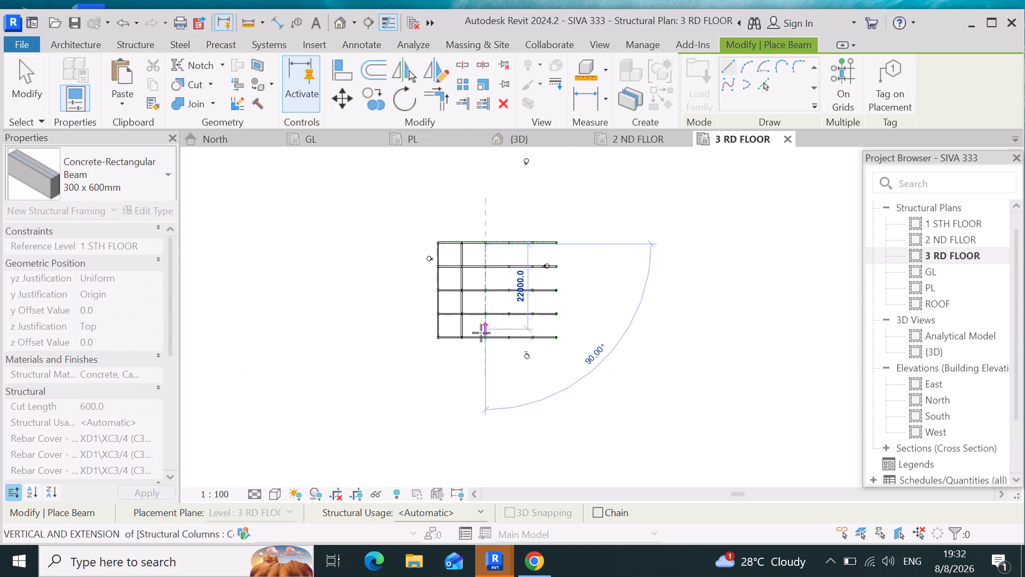
pyautogui.scroll(14, 477, 343)
pyautogui.scroll(3, 519, 301)
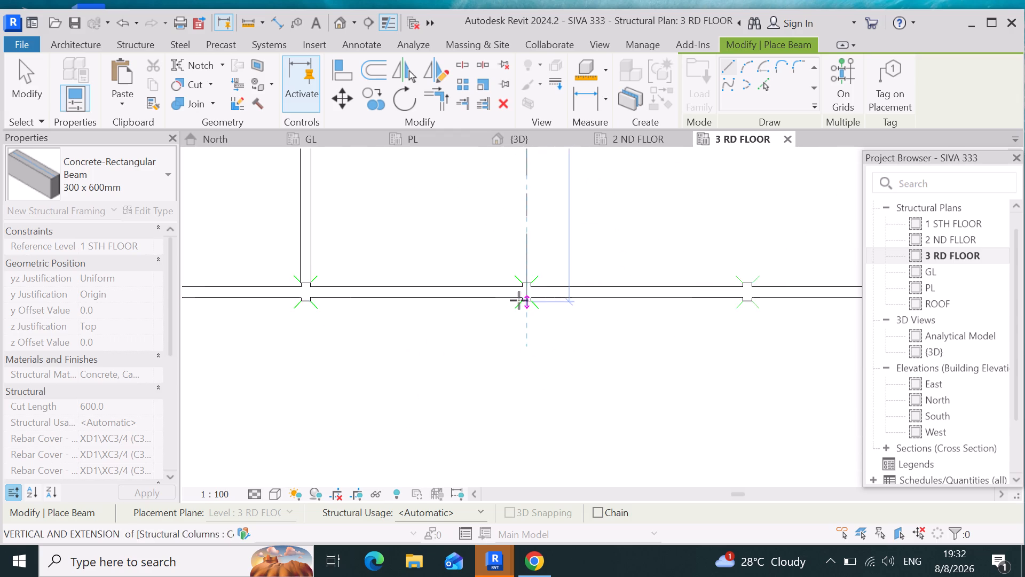
pyautogui.scroll(11, 519, 300)
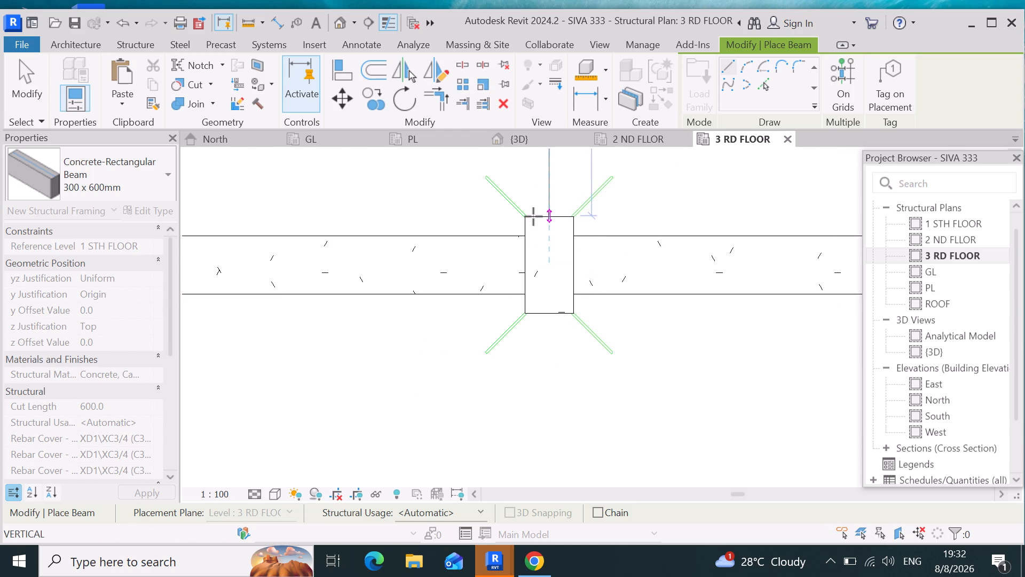
pyautogui.click(533, 216)
pyautogui.scroll(-19, 547, 274)
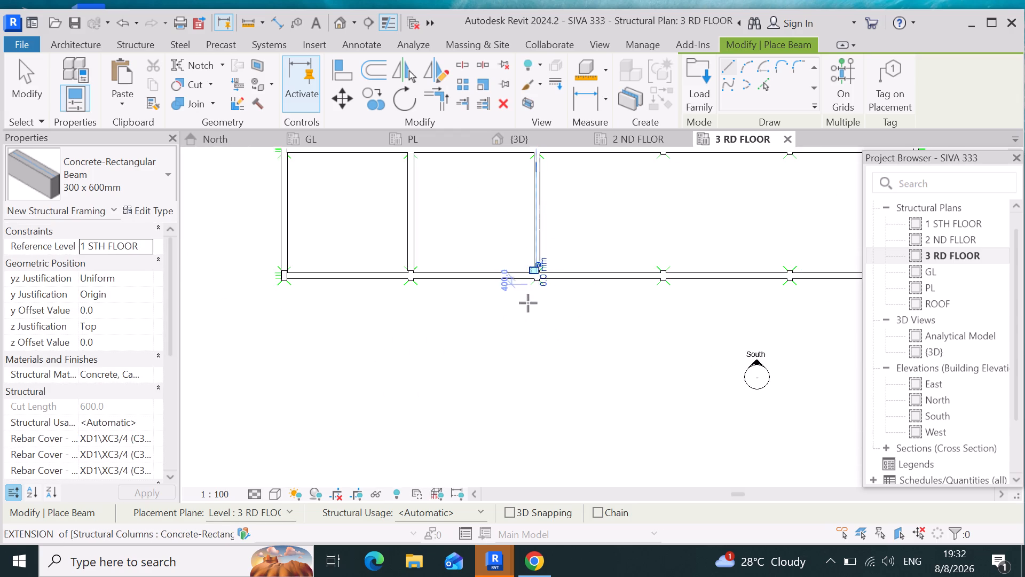
# Place a 300 x 600mm concrete beam along the fourth column line from the west, between the inner faces of its northernmost and southernmost columns.
pyautogui.scroll(-8, 528, 303)
pyautogui.scroll(12, 553, 169)
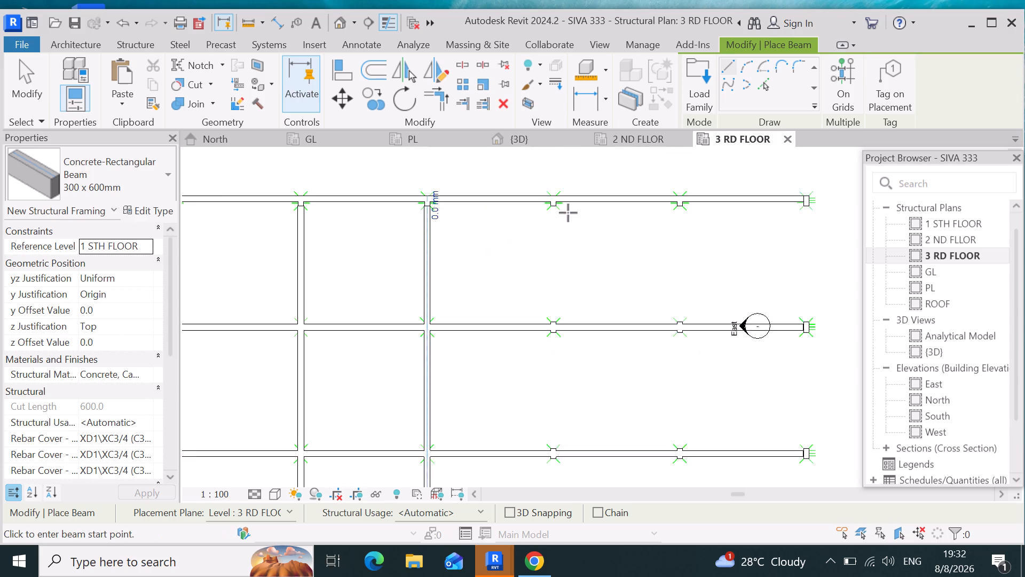
pyautogui.scroll(14, 568, 213)
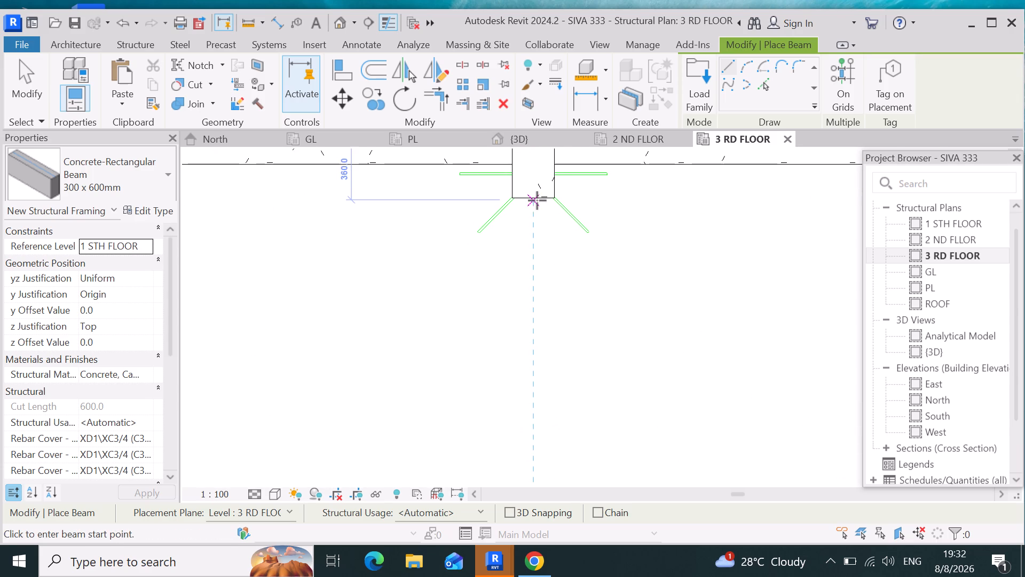
pyautogui.scroll(7, 535, 203)
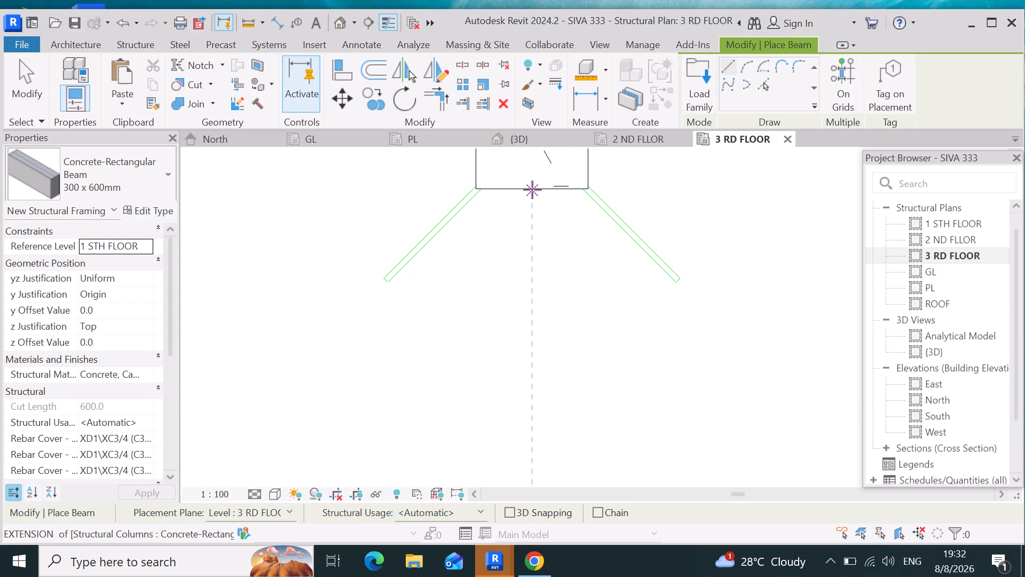
pyautogui.click(532, 190)
pyautogui.scroll(-19, 548, 249)
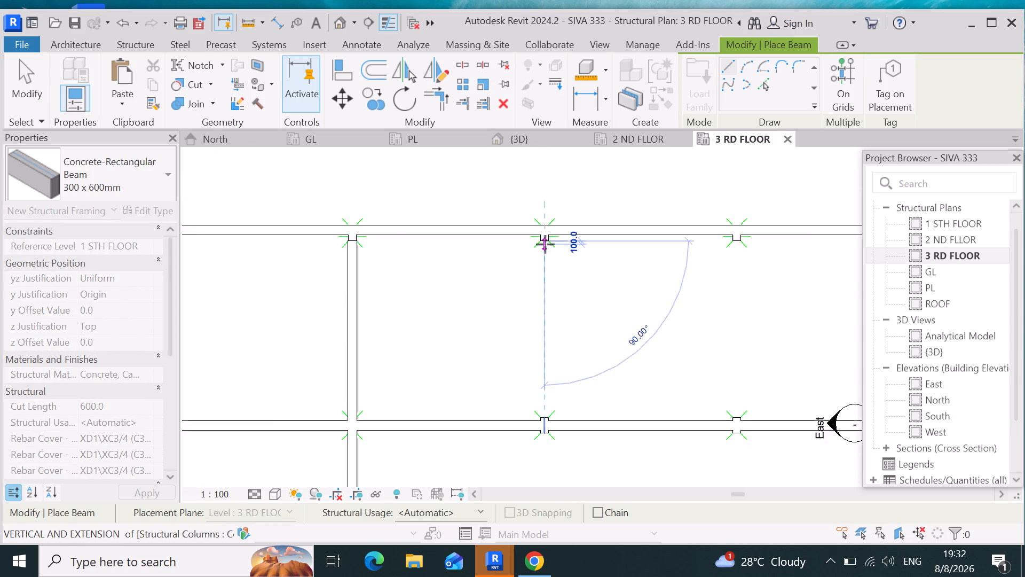
pyautogui.scroll(-15, 545, 244)
pyautogui.scroll(8, 542, 340)
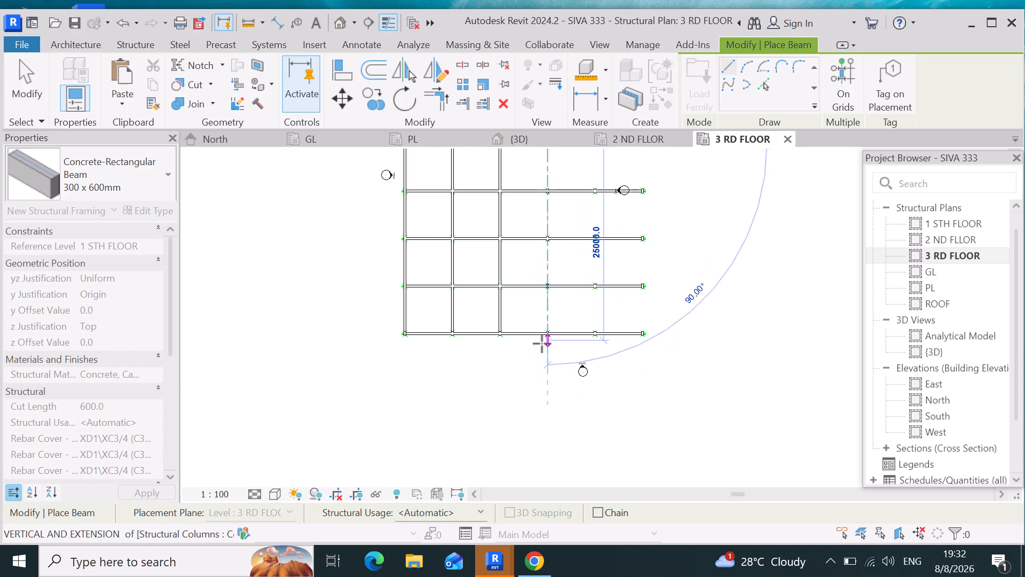
pyautogui.scroll(15, 542, 344)
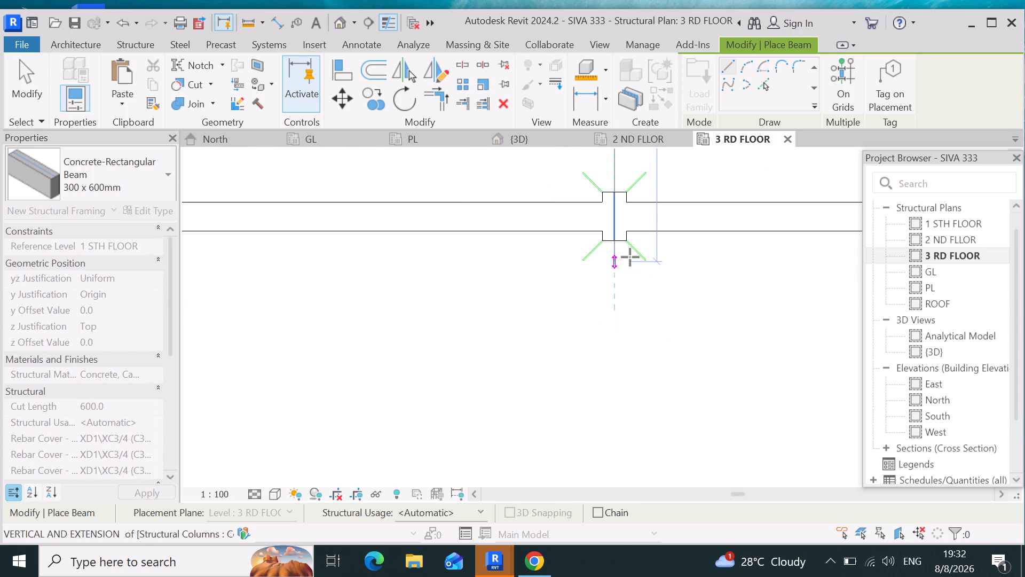
pyautogui.scroll(-5, 624, 265)
pyautogui.scroll(11, 625, 233)
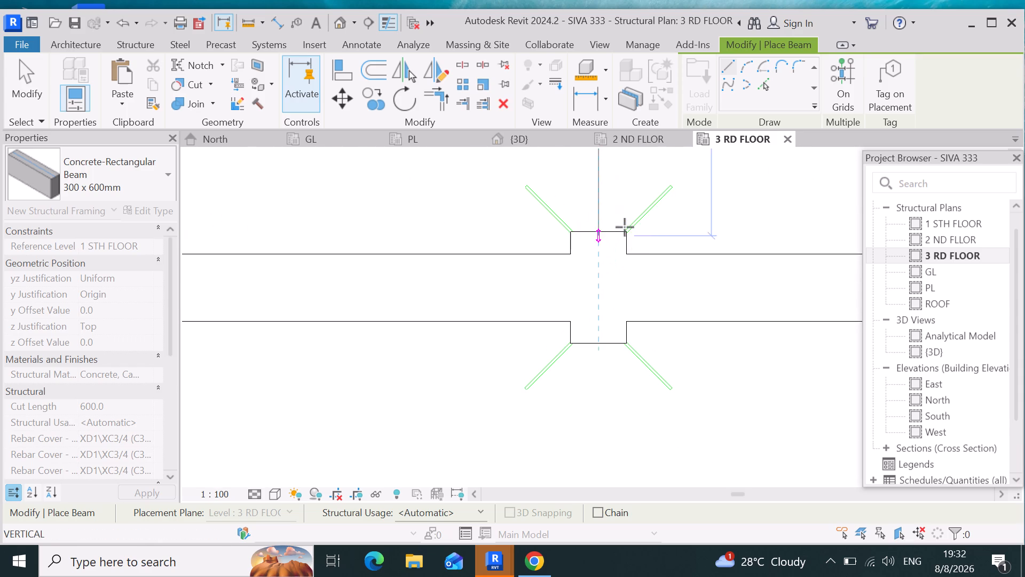
pyautogui.click(599, 237)
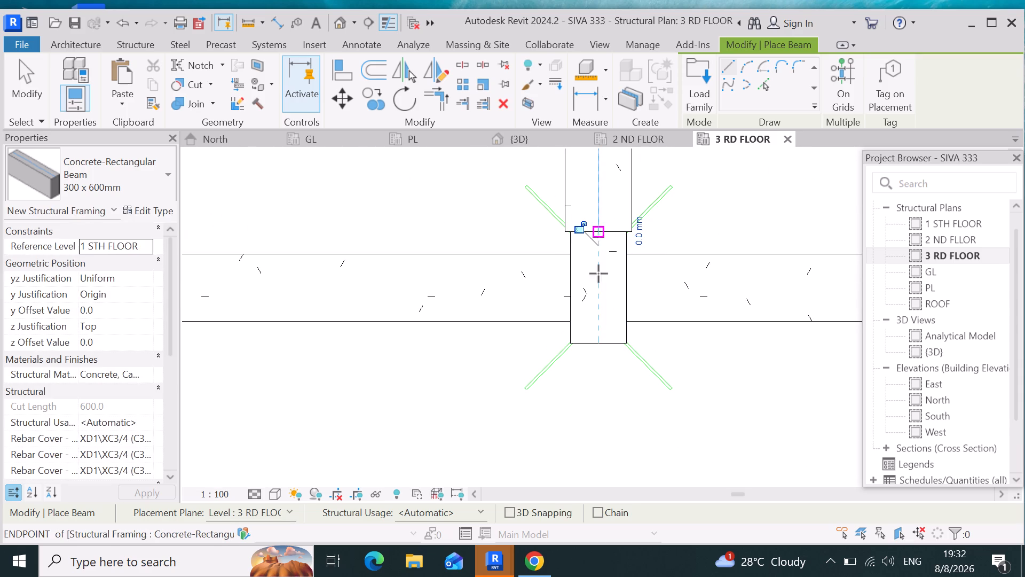
# Place a 300 x 600mm concrete beam along the fifth column line from the west, between the inner faces of its northernmost and southernmost columns.
pyautogui.scroll(-11, 575, 331)
pyautogui.scroll(-5, 600, 374)
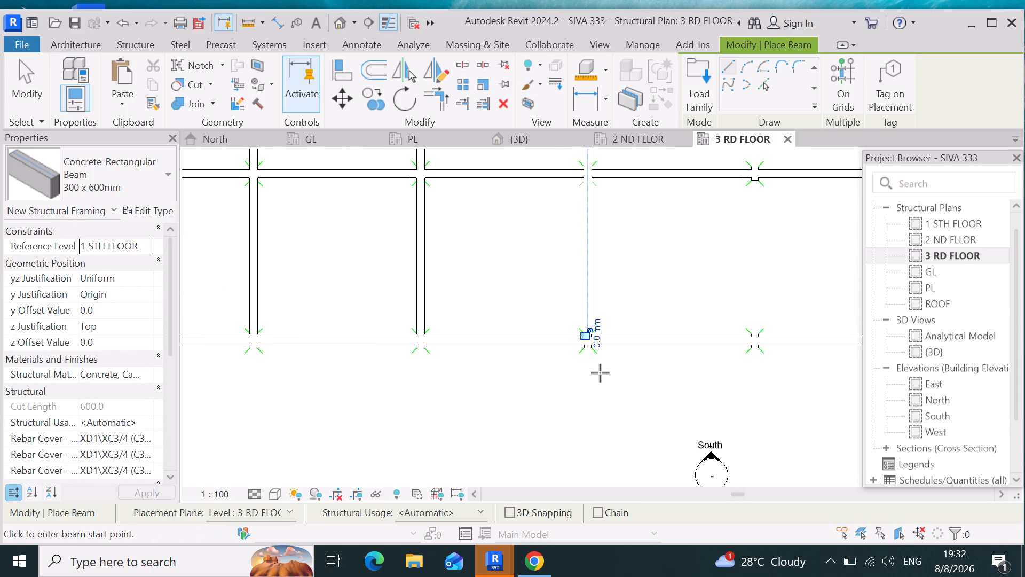
pyautogui.scroll(-11, 600, 372)
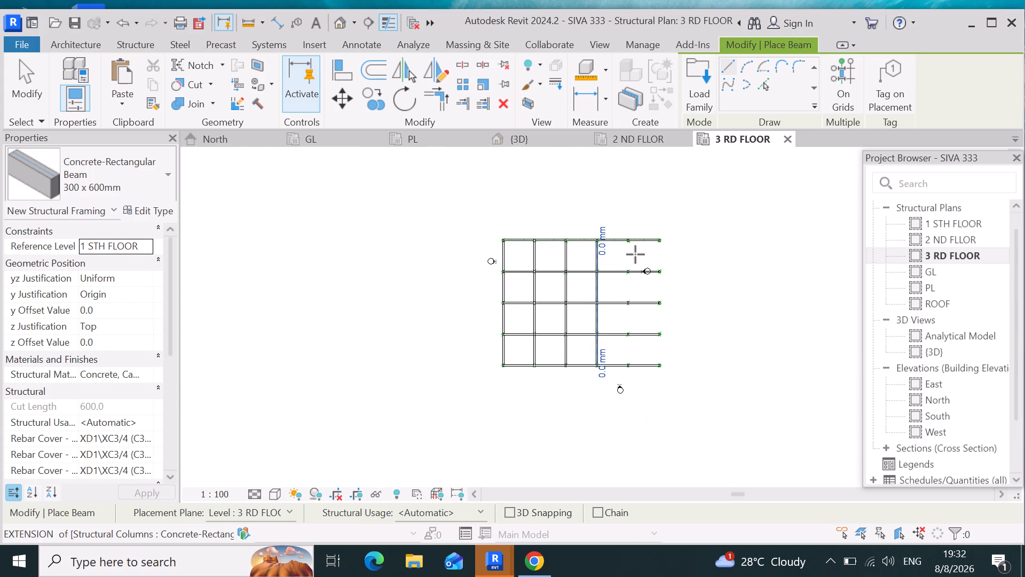
pyautogui.scroll(20, 641, 252)
pyautogui.scroll(1, 641, 252)
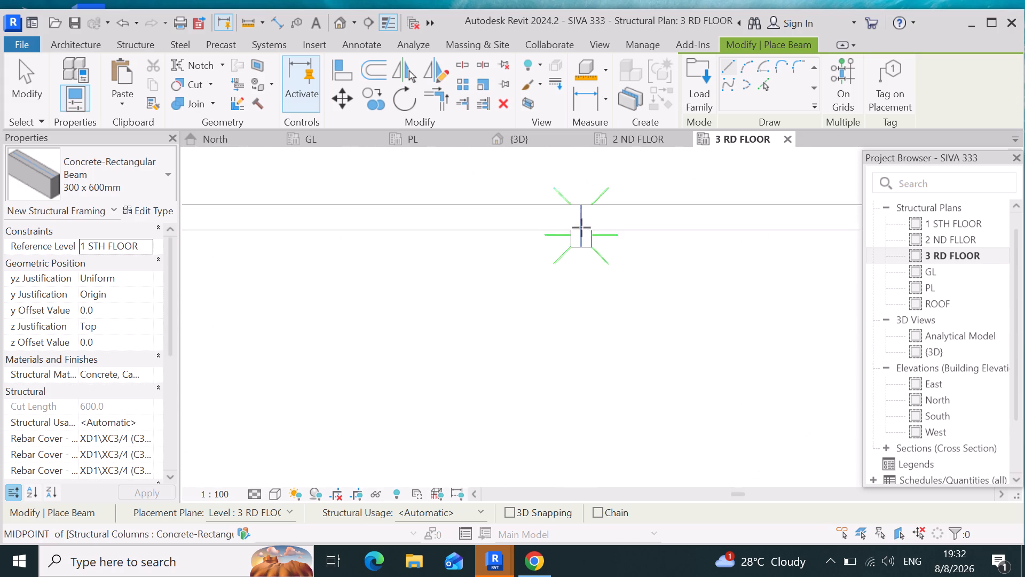
pyautogui.scroll(6, 581, 228)
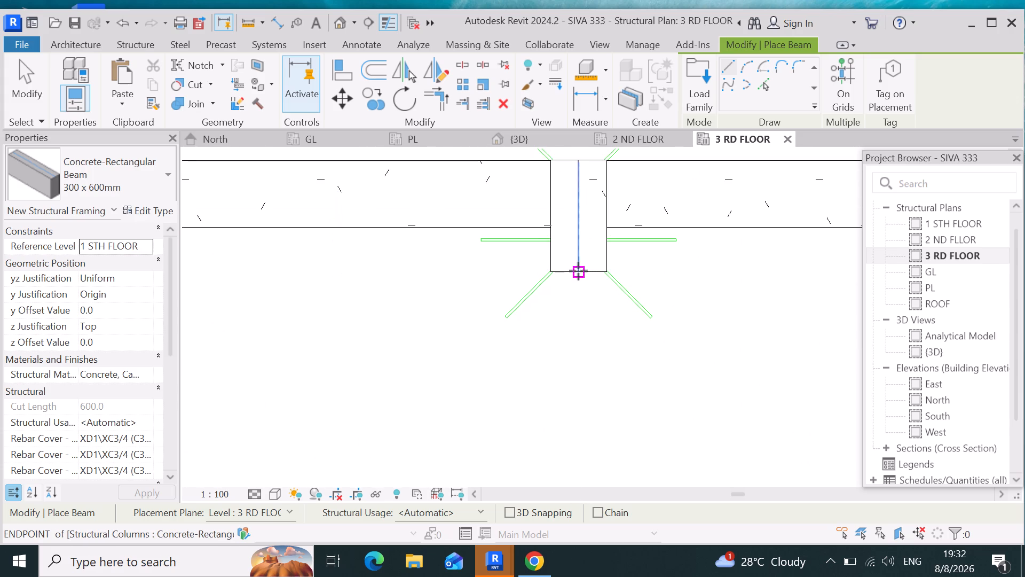
pyautogui.scroll(4, 577, 271)
pyautogui.click(582, 271)
pyautogui.scroll(-4, 591, 264)
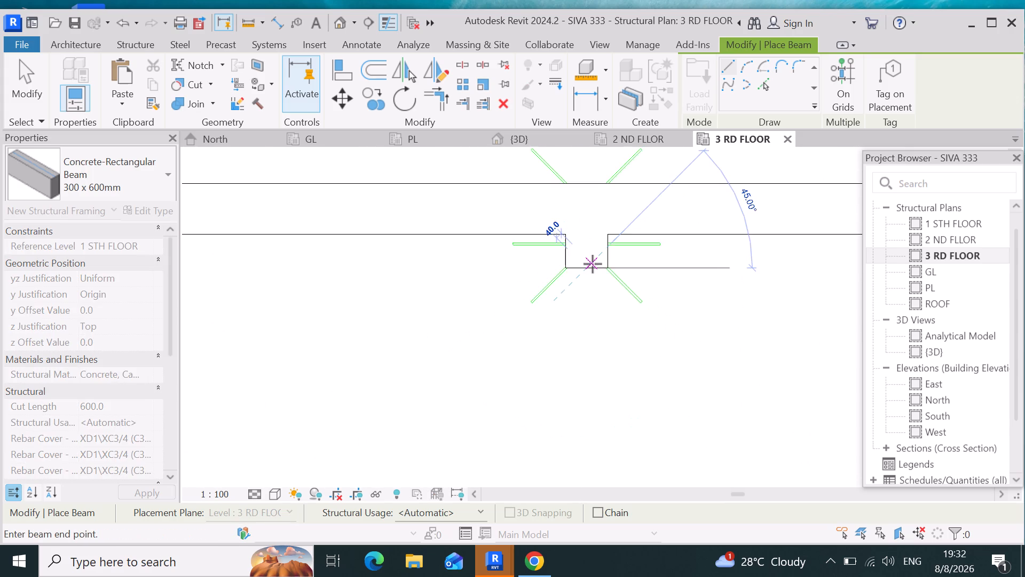
pyautogui.scroll(-20, 593, 264)
pyautogui.scroll(-14, 593, 264)
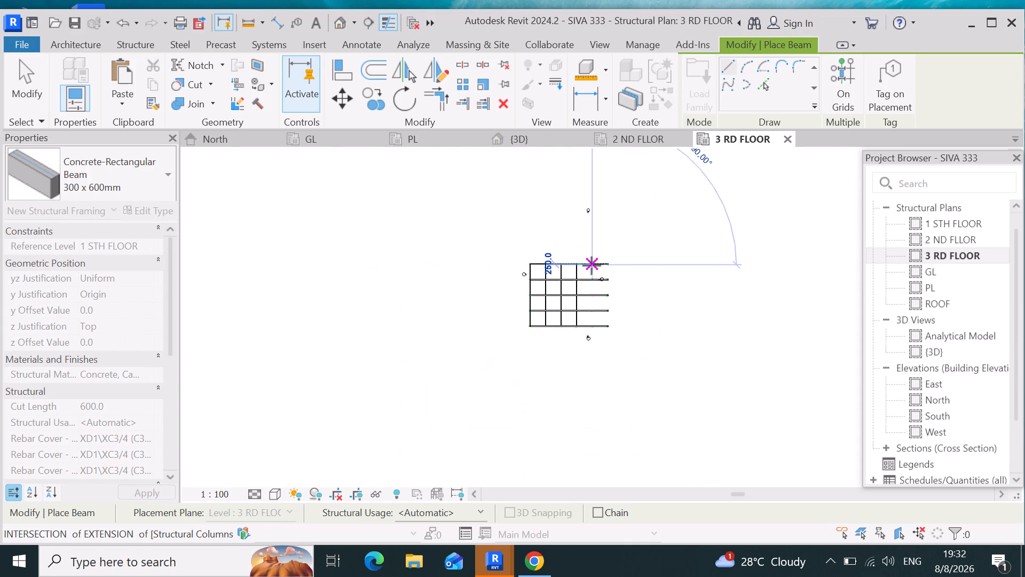
pyautogui.scroll(15, 596, 313)
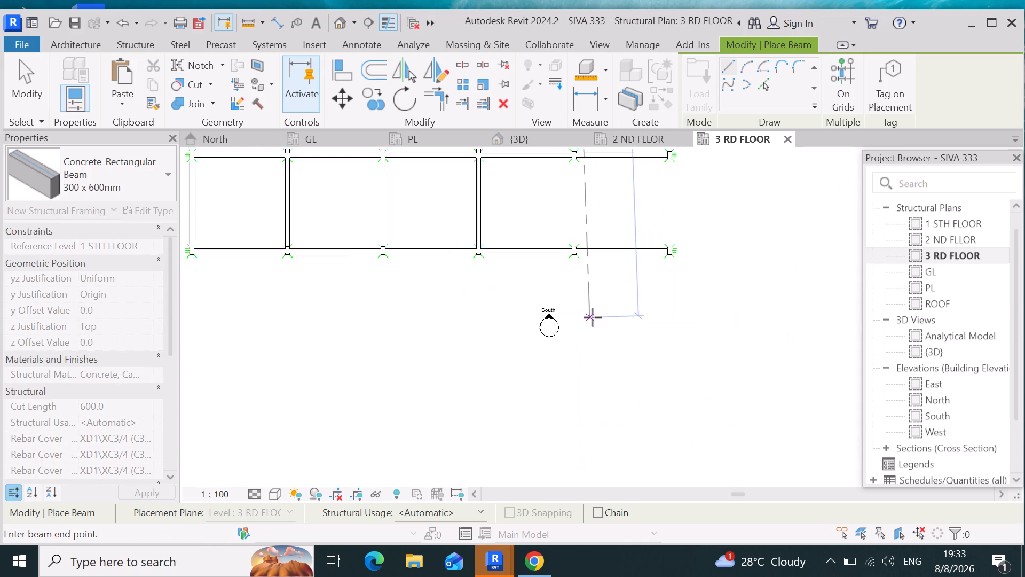
pyautogui.scroll(2, 593, 317)
pyautogui.scroll(12, 568, 234)
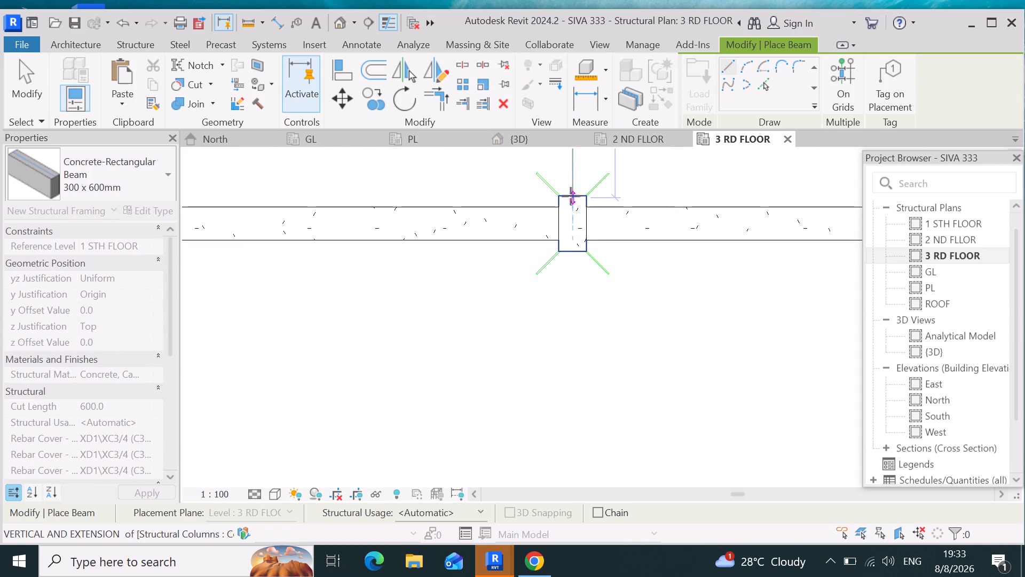
pyautogui.scroll(5, 571, 197)
pyautogui.click(571, 197)
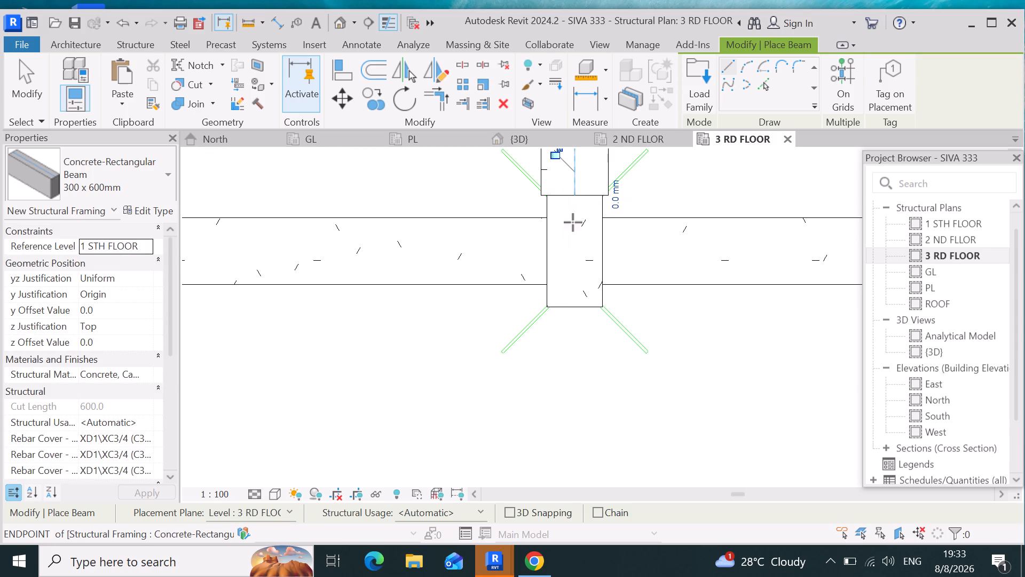
# Place a 300 x 600mm concrete beam along the easternmost column line, from the northernmost column's south face to the southernmost column's north face.
pyautogui.scroll(-20, 568, 291)
pyautogui.scroll(-9, 568, 291)
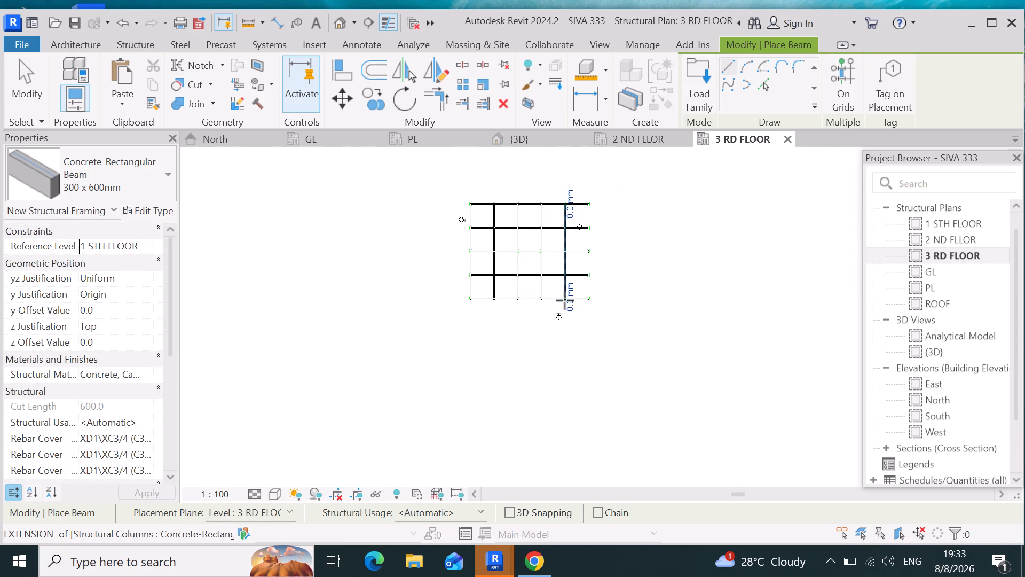
pyautogui.scroll(17, 594, 196)
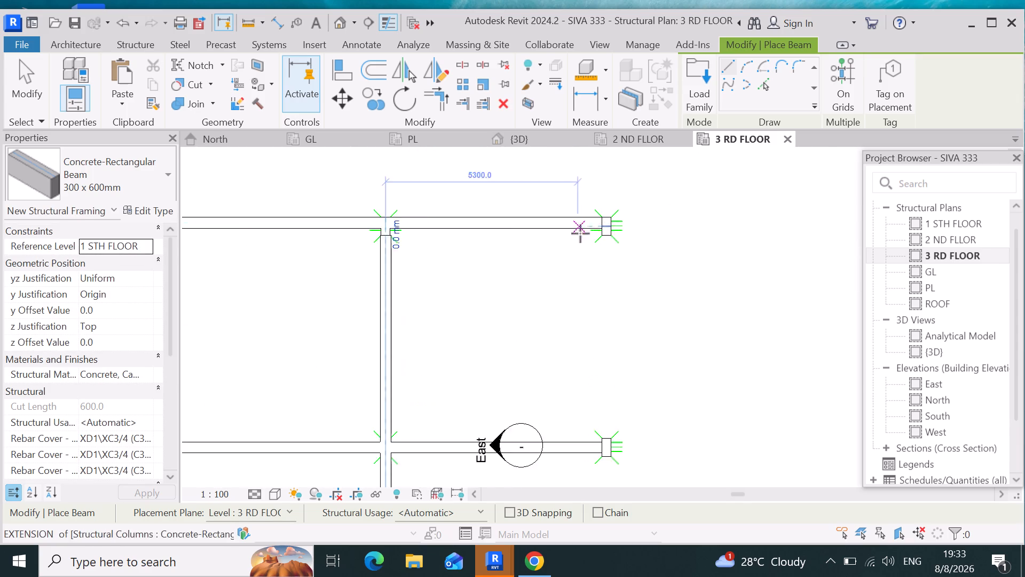
pyautogui.scroll(14, 580, 233)
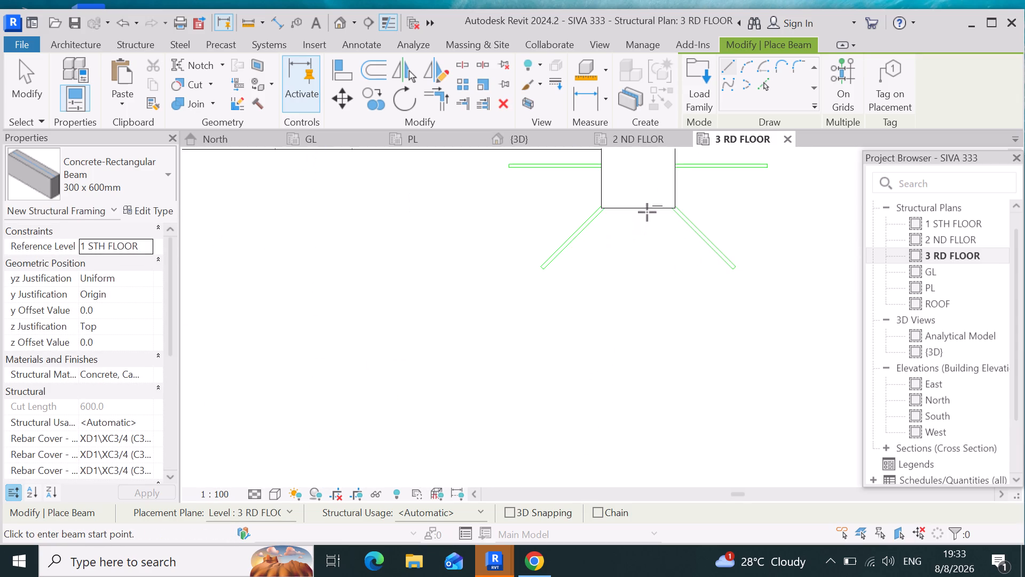
pyautogui.scroll(8, 645, 212)
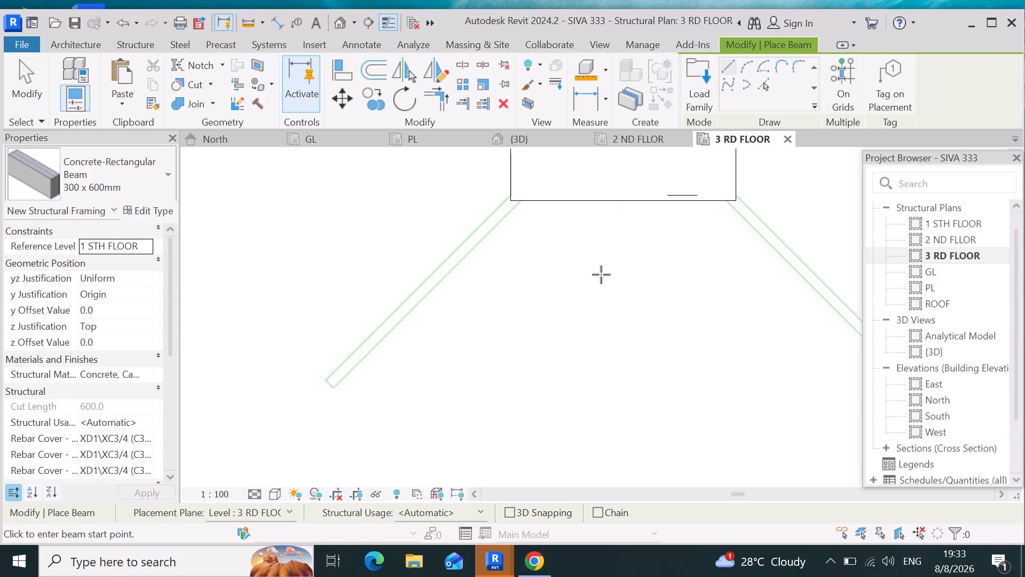
pyautogui.scroll(-11, 601, 275)
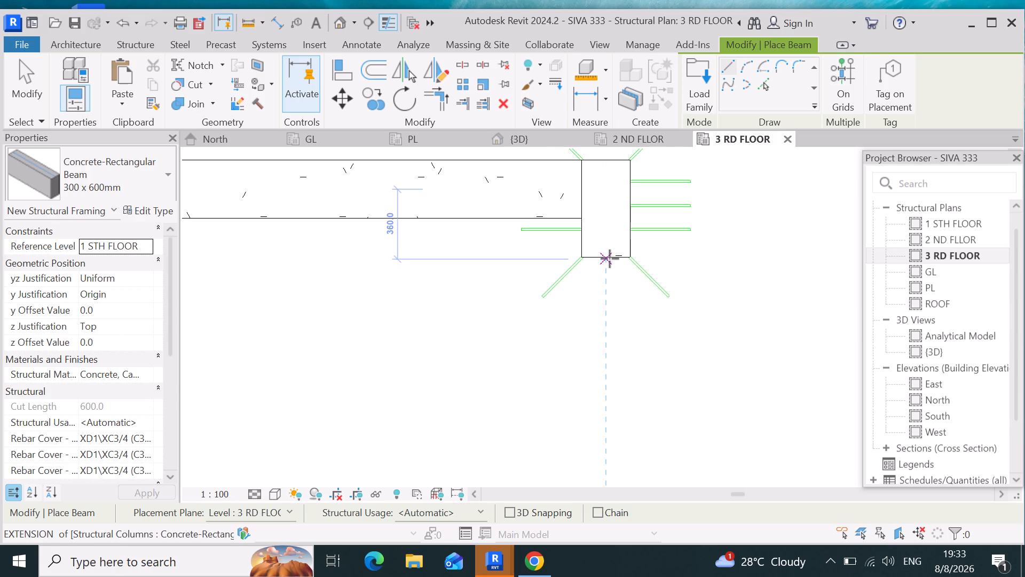
pyautogui.click(605, 259)
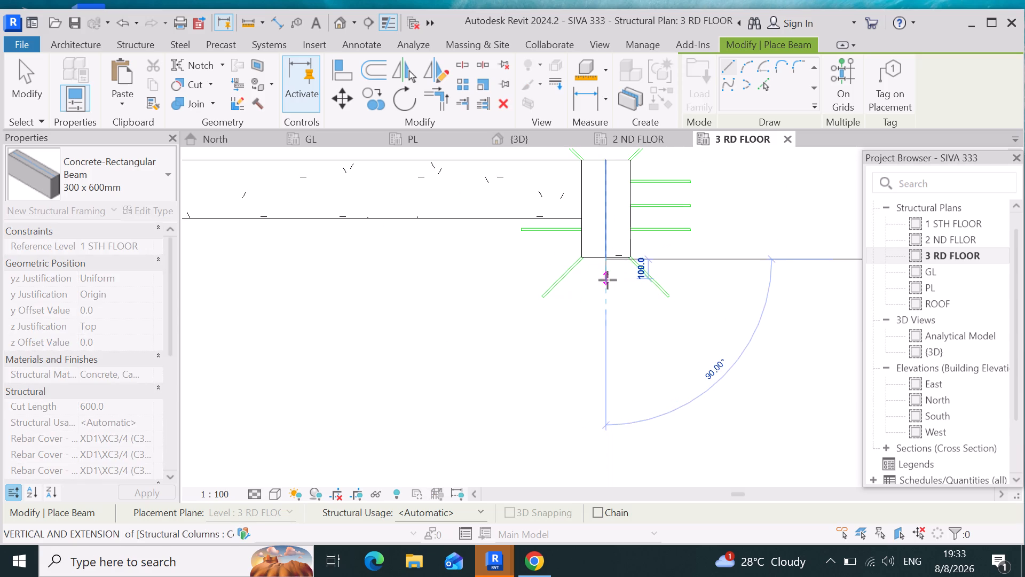
pyautogui.scroll(-19, 608, 280)
pyautogui.scroll(-1, 608, 360)
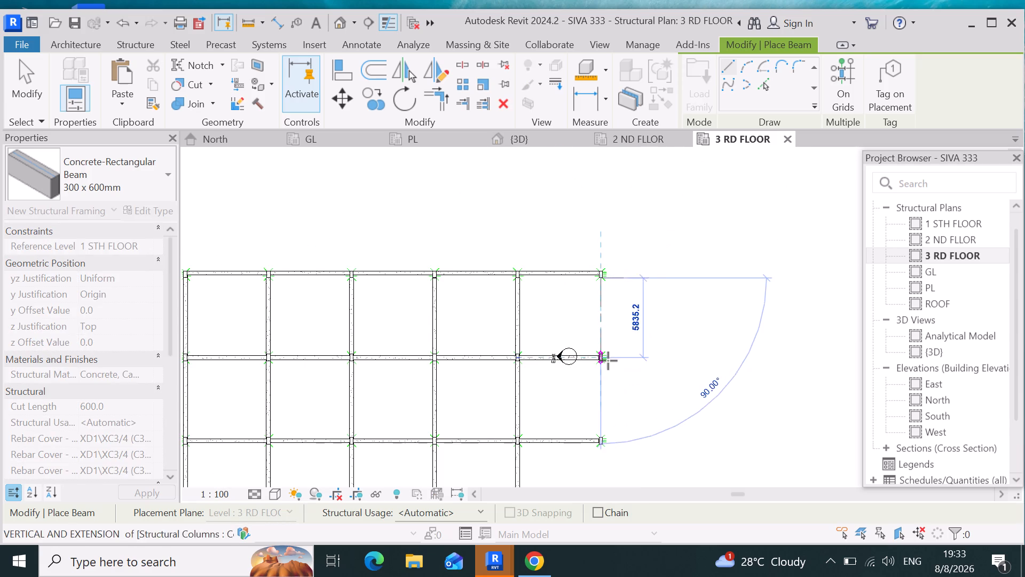
pyautogui.scroll(-12, 608, 361)
pyautogui.scroll(8, 613, 416)
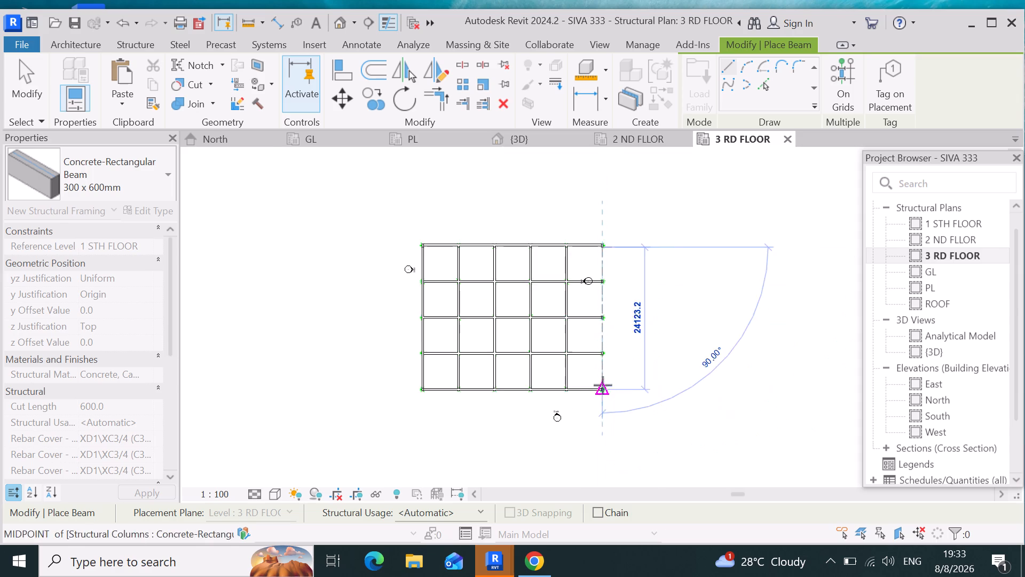
pyautogui.scroll(16, 603, 385)
pyautogui.scroll(4, 611, 475)
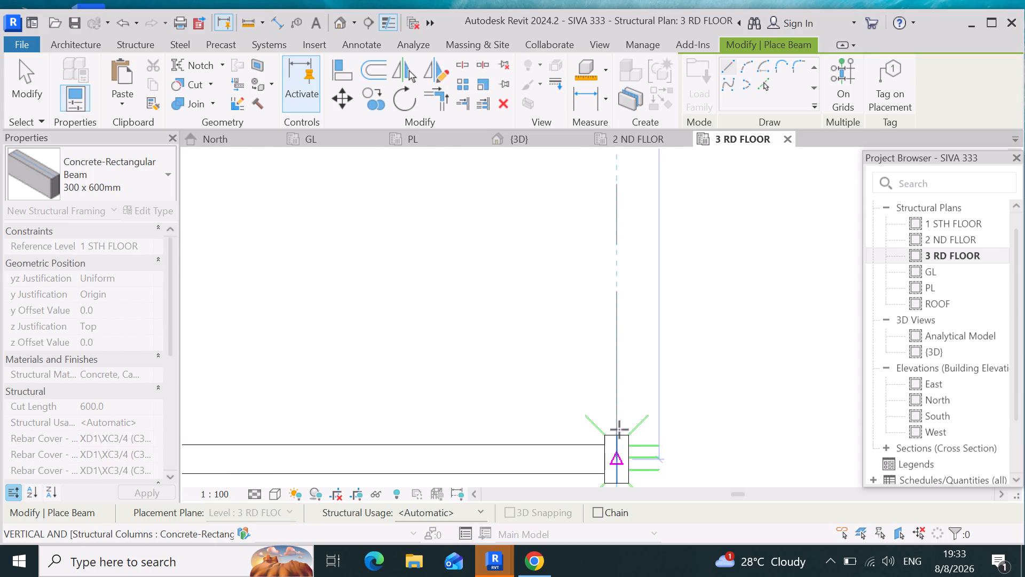
pyautogui.scroll(-4, 619, 406)
pyautogui.scroll(11, 617, 440)
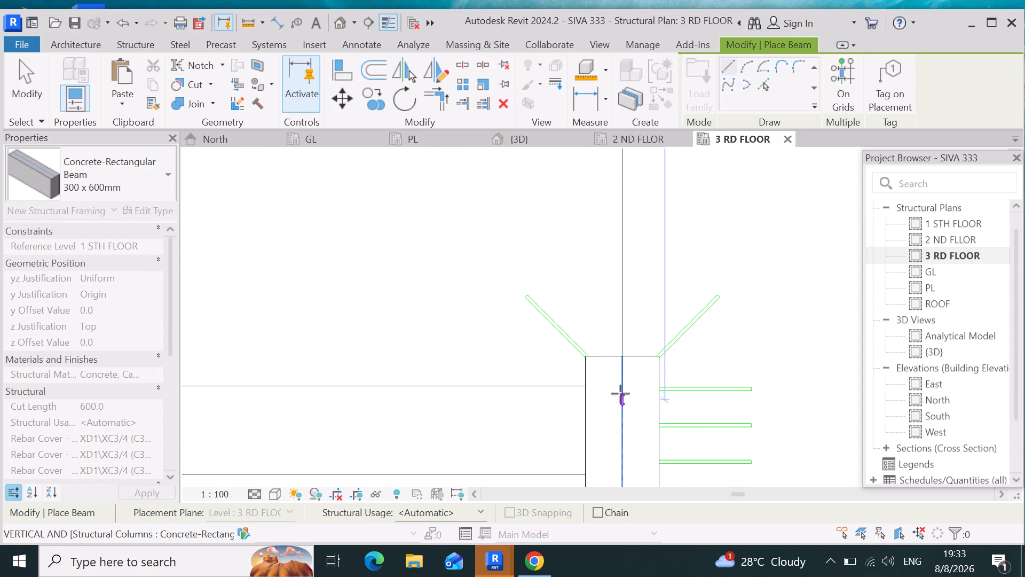
pyautogui.click(624, 357)
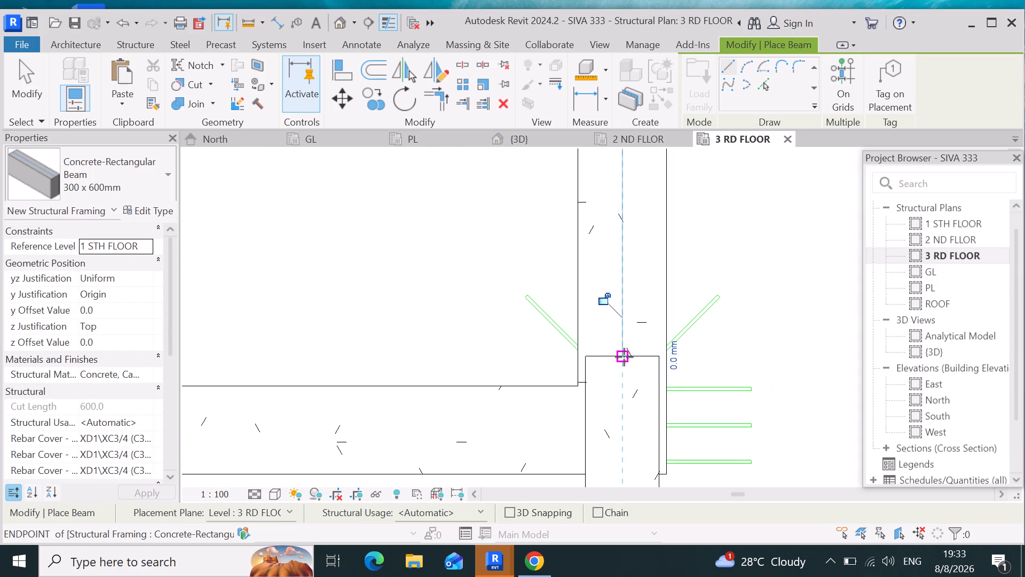
# Examine the building frame in the 3D view, checking the new third-floor beams against the columns and the floors below.
pyautogui.scroll(-20, 647, 371)
pyautogui.scroll(-10, 647, 371)
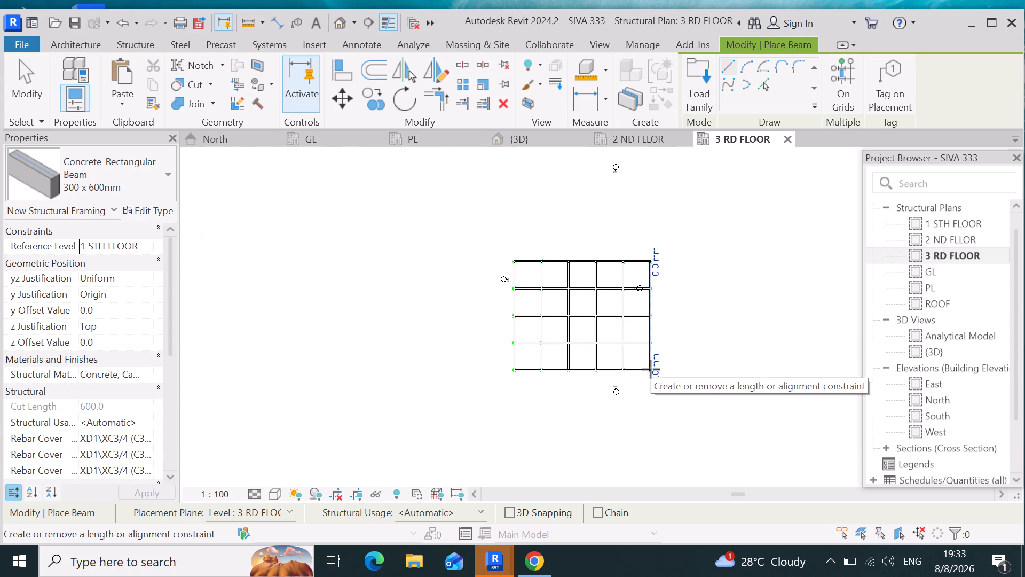
pyautogui.click(544, 139)
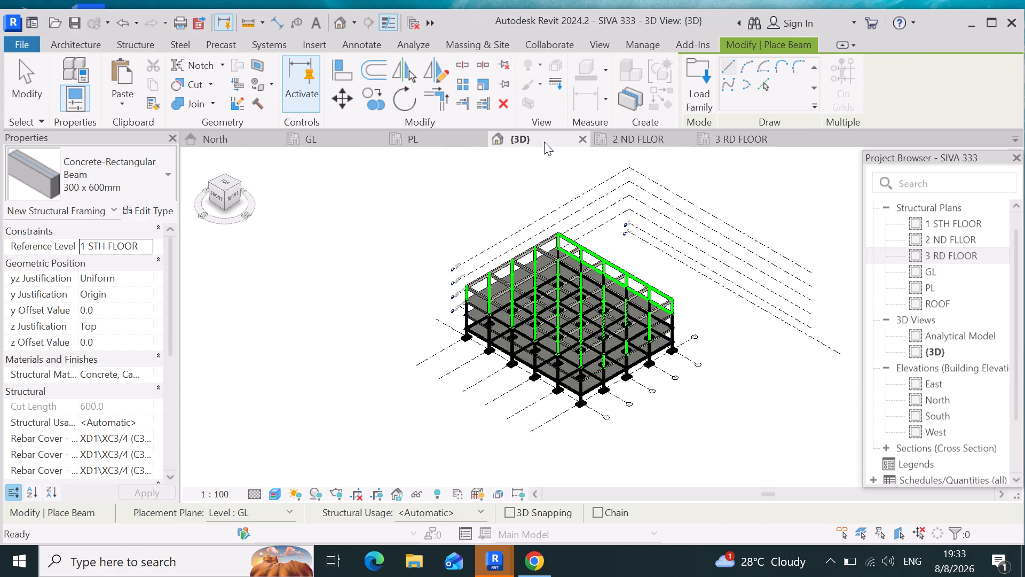
pyautogui.scroll(3, 620, 363)
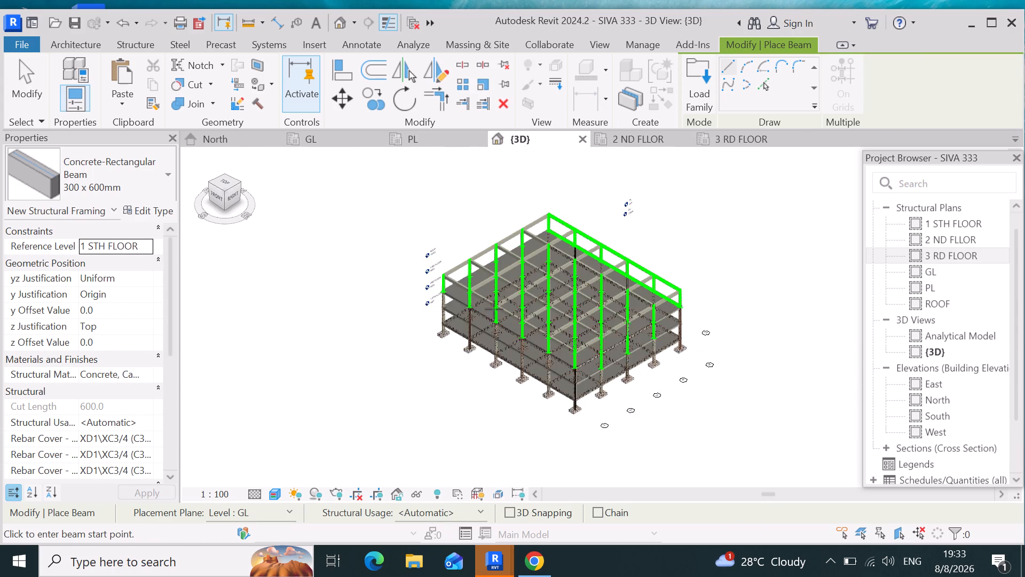
pyautogui.scroll(9, 483, 306)
pyautogui.scroll(4, 519, 347)
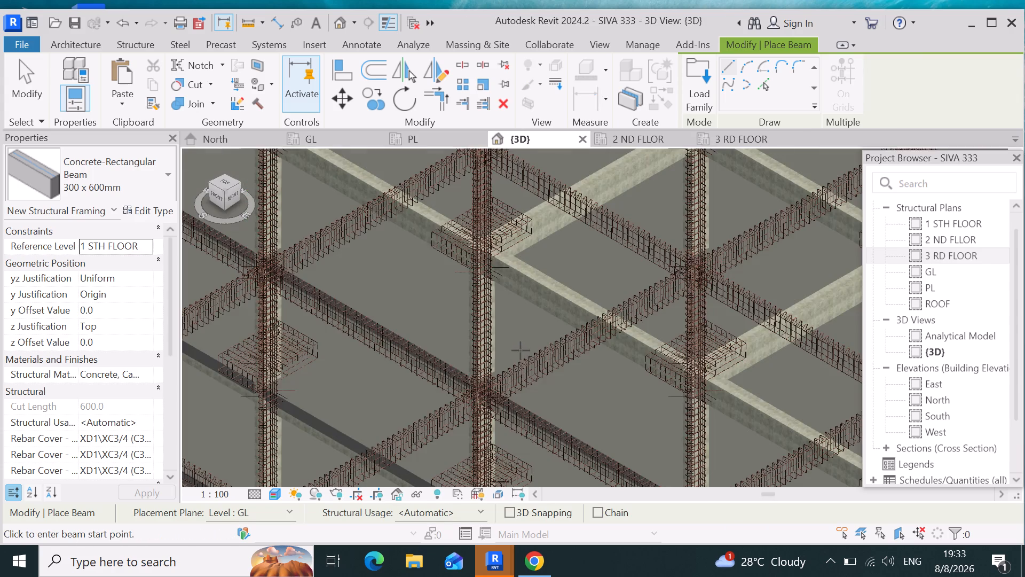
pyautogui.scroll(-5, 522, 348)
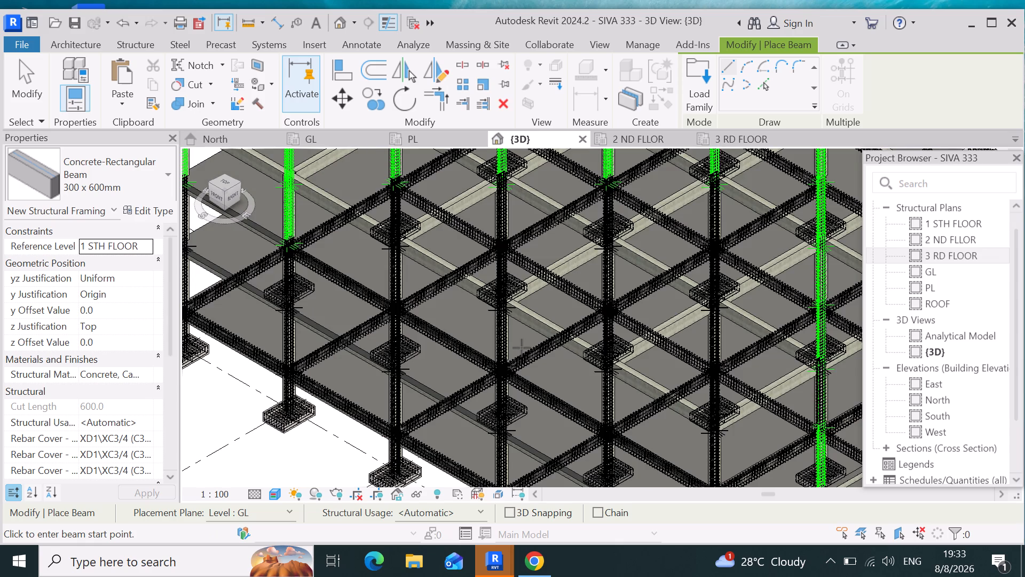
pyautogui.scroll(-6, 507, 339)
pyautogui.scroll(4, 527, 264)
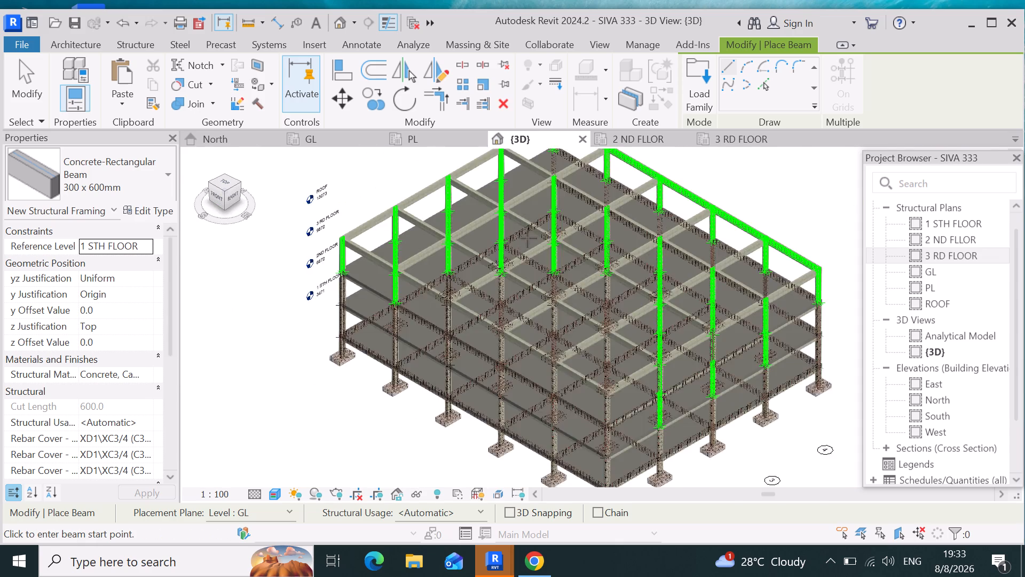
# Examine the beam and column joints of the frame in the 3D view, down to the reinforcement at an interior column.
pyautogui.scroll(3, 531, 229)
pyautogui.scroll(12, 578, 205)
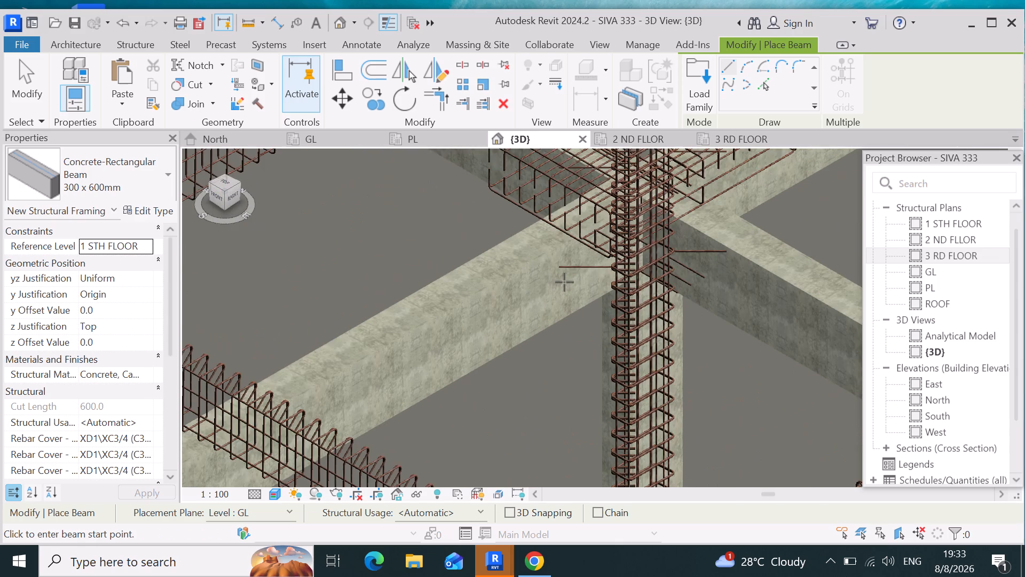
pyautogui.scroll(-11, 559, 285)
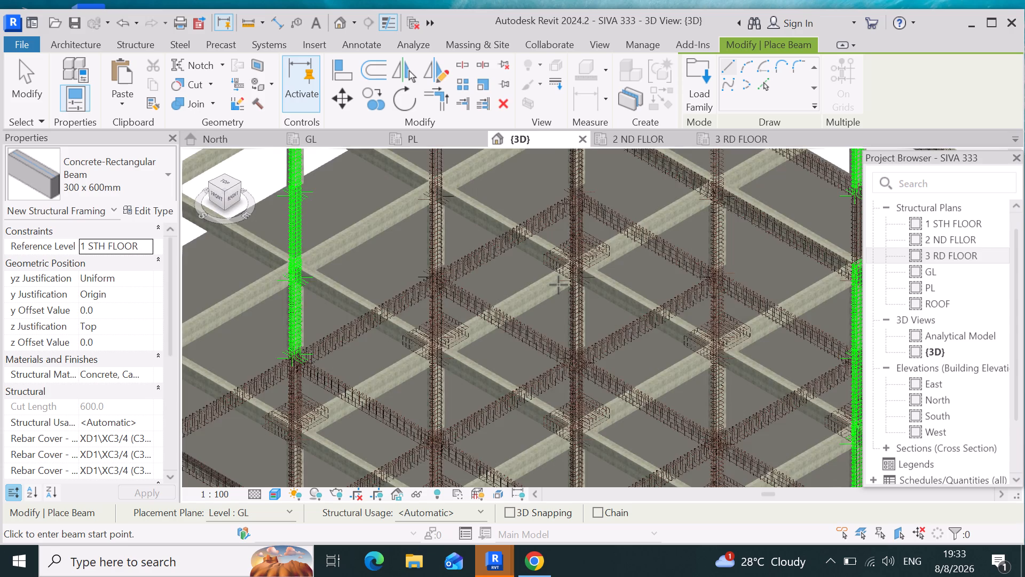
pyautogui.scroll(-5, 558, 285)
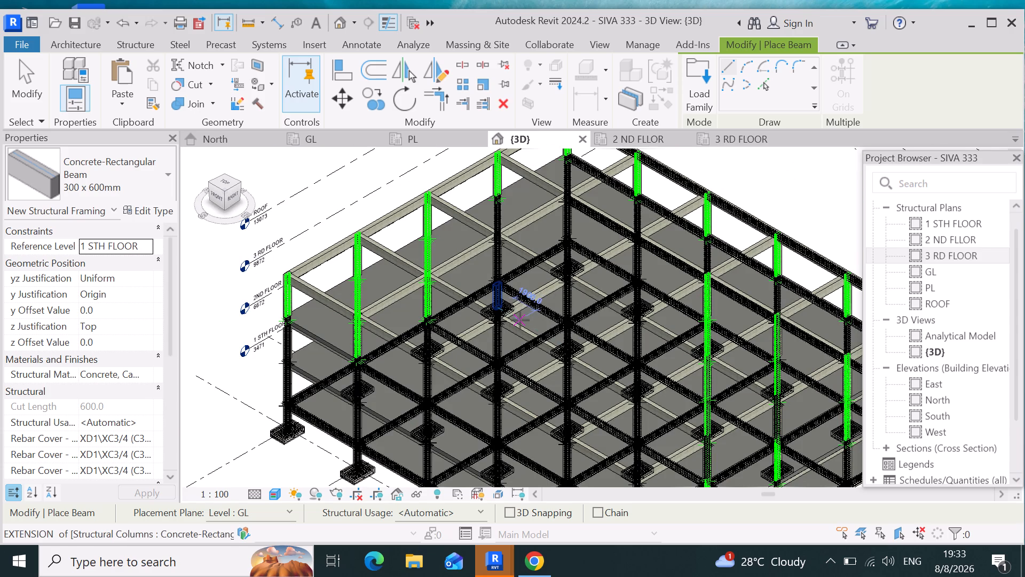
pyautogui.scroll(-4, 520, 320)
# Leave beam placement and examine the north elevation, checking the columns, beams and reinforcement from the PL level up to the 3 RD FLOOR.
pyautogui.click(236, 137)
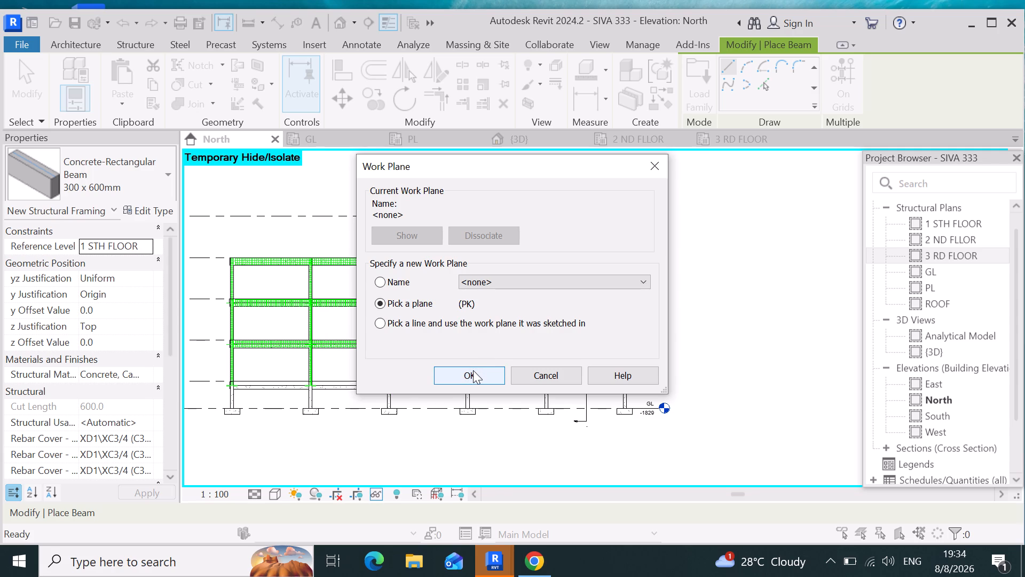
pyautogui.click(648, 168)
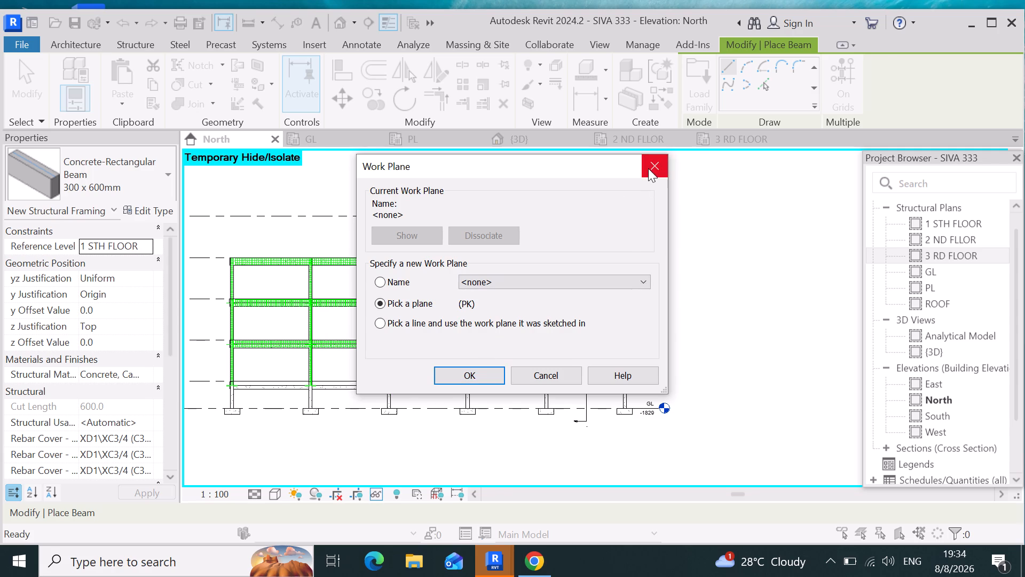
pyautogui.scroll(-4, 759, 339)
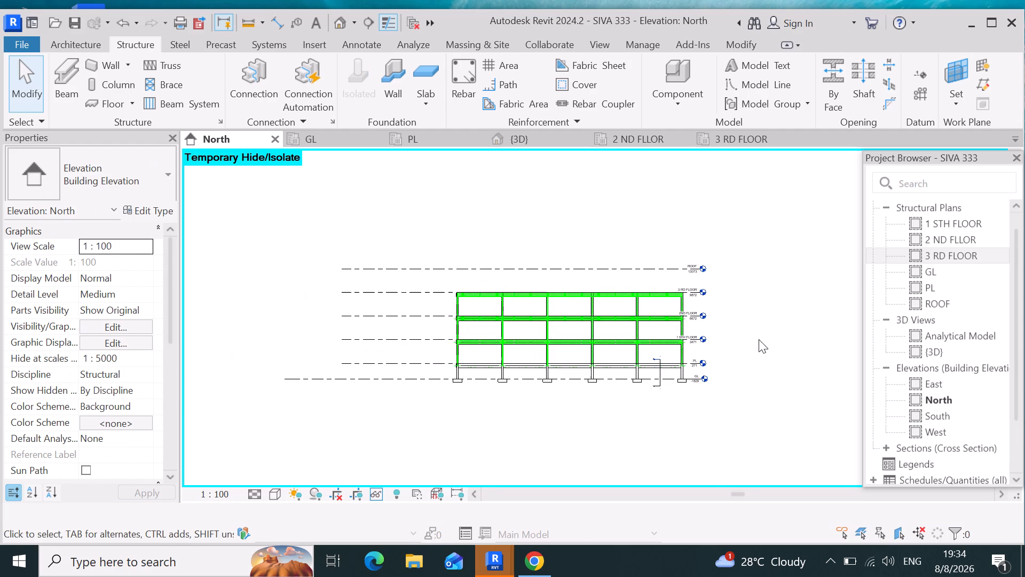
pyautogui.scroll(12, 486, 299)
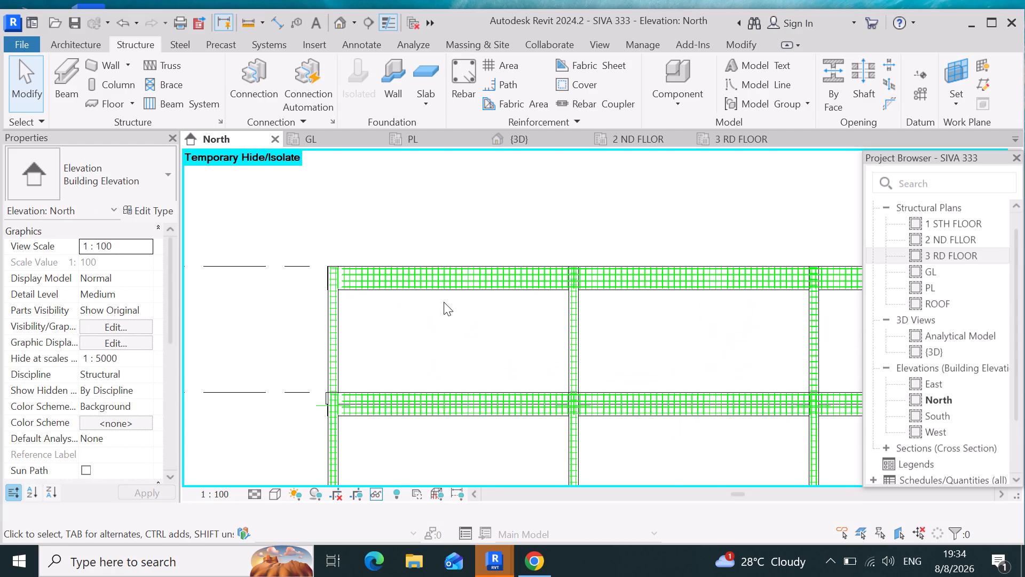
pyautogui.click(550, 138)
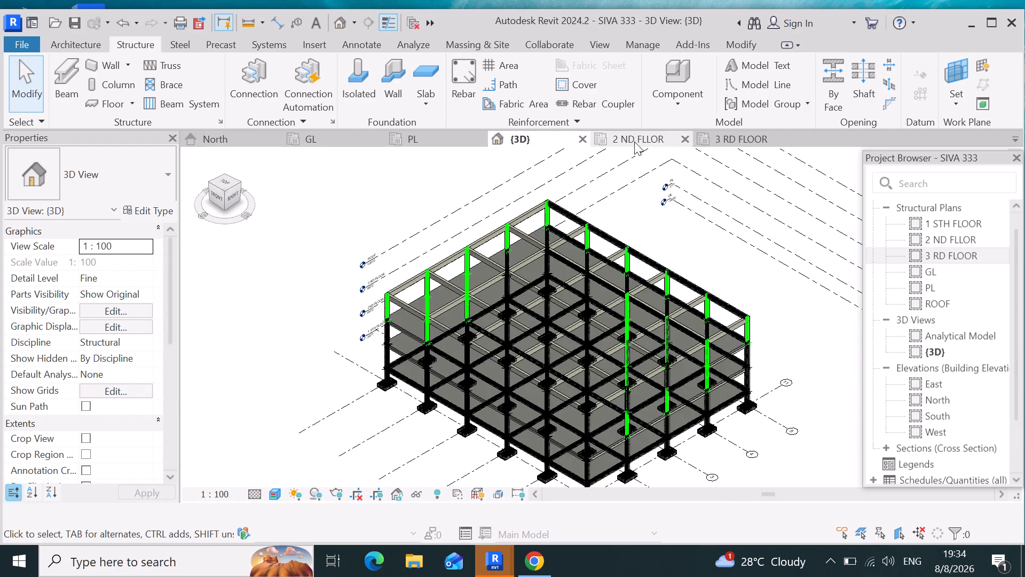
pyautogui.click(426, 140)
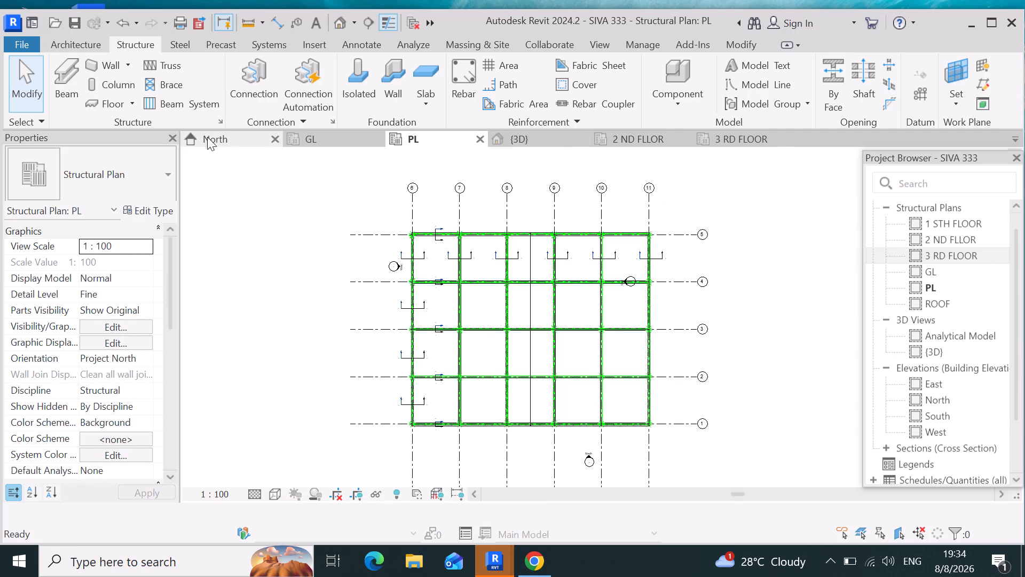
pyautogui.click(210, 136)
pyautogui.scroll(-9, 465, 313)
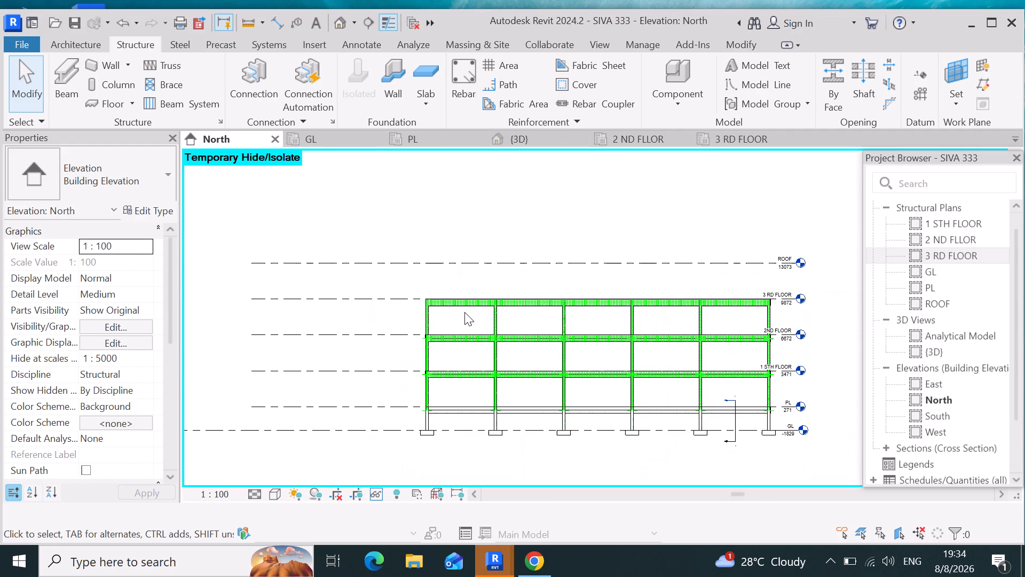
pyautogui.scroll(4, 460, 371)
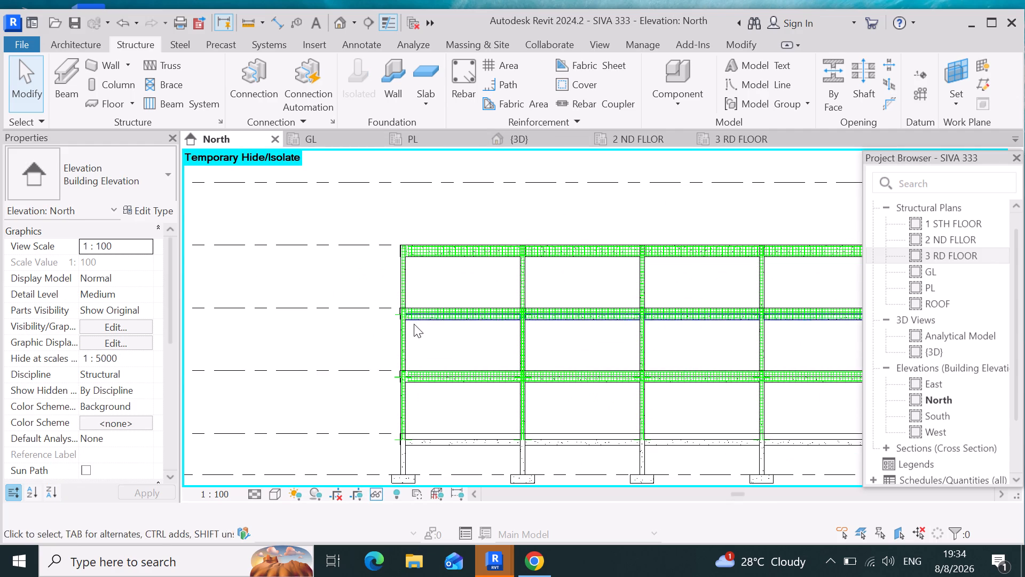
pyautogui.scroll(-5, 414, 323)
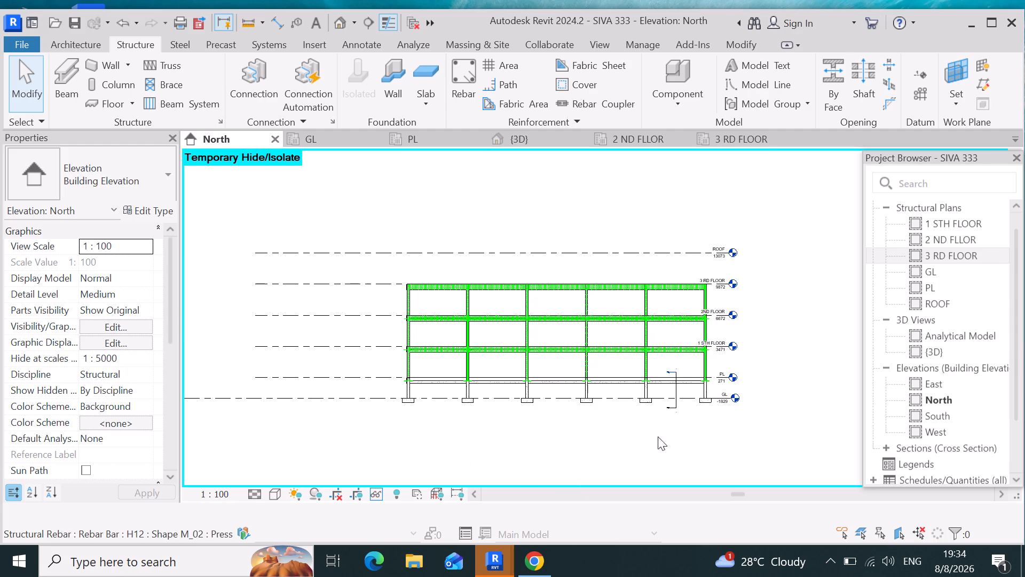
pyautogui.scroll(19, 687, 396)
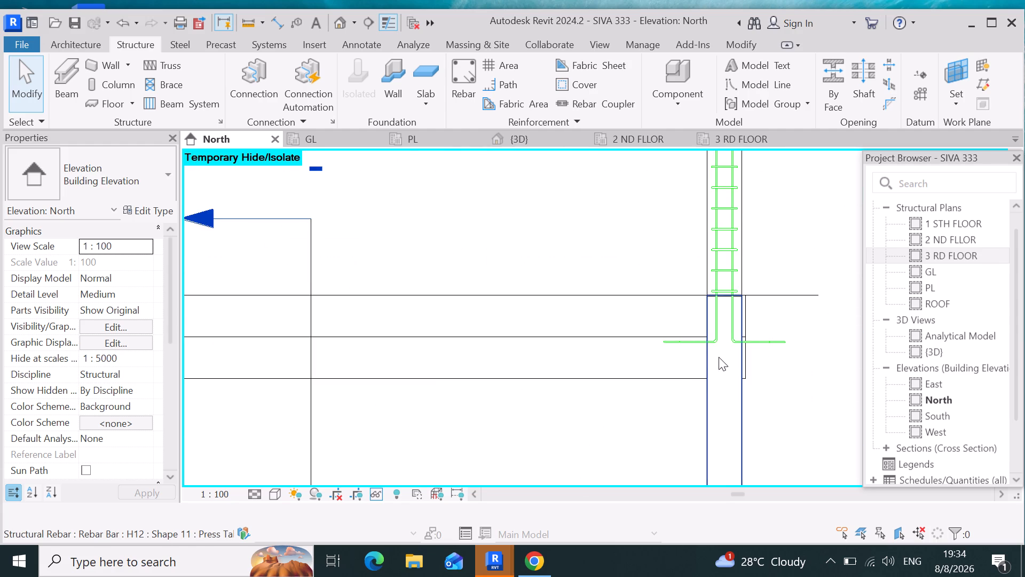
pyautogui.scroll(-6, 637, 410)
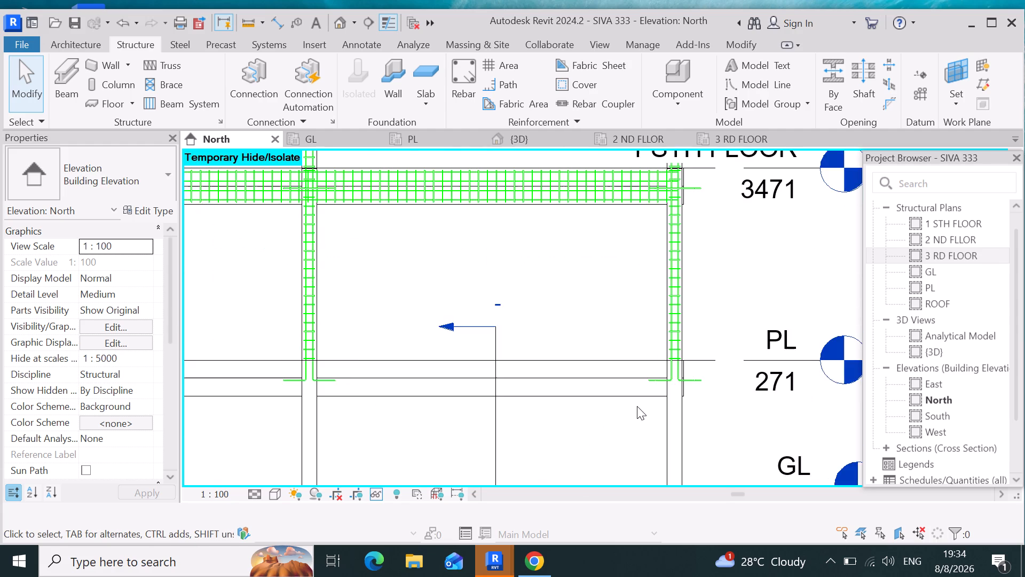
pyautogui.scroll(-10, 637, 405)
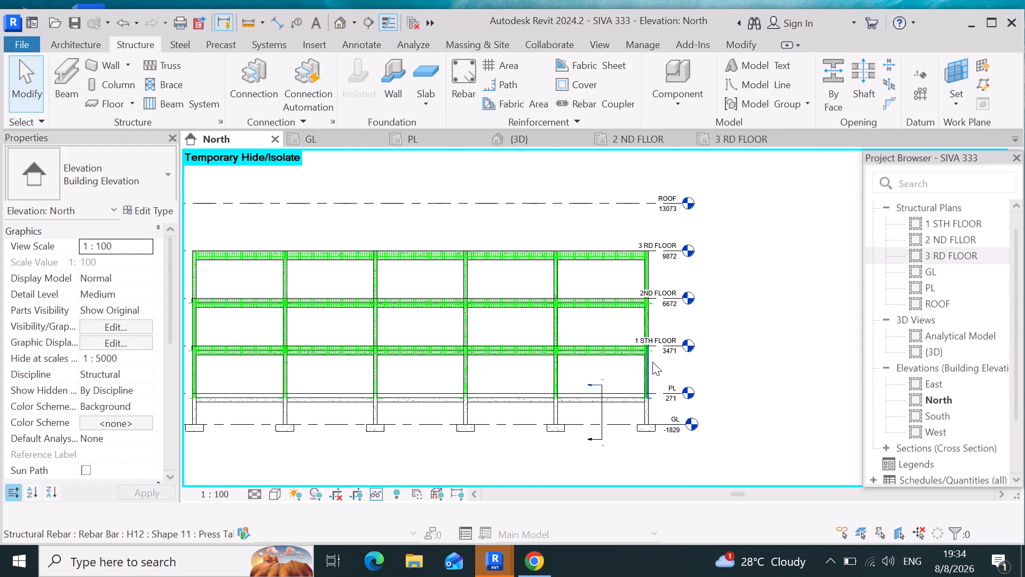
pyautogui.scroll(6, 657, 280)
pyautogui.scroll(-3, 667, 282)
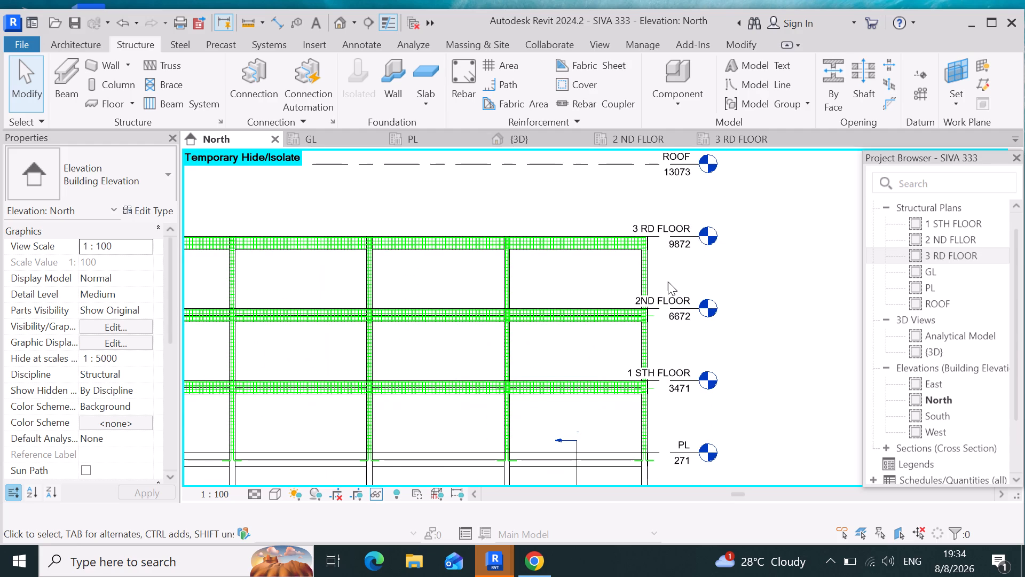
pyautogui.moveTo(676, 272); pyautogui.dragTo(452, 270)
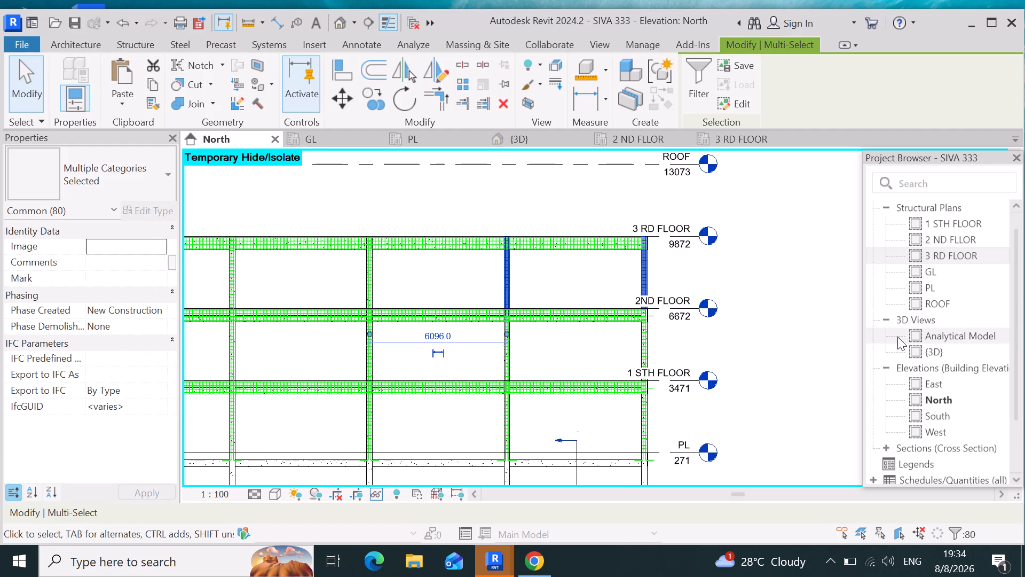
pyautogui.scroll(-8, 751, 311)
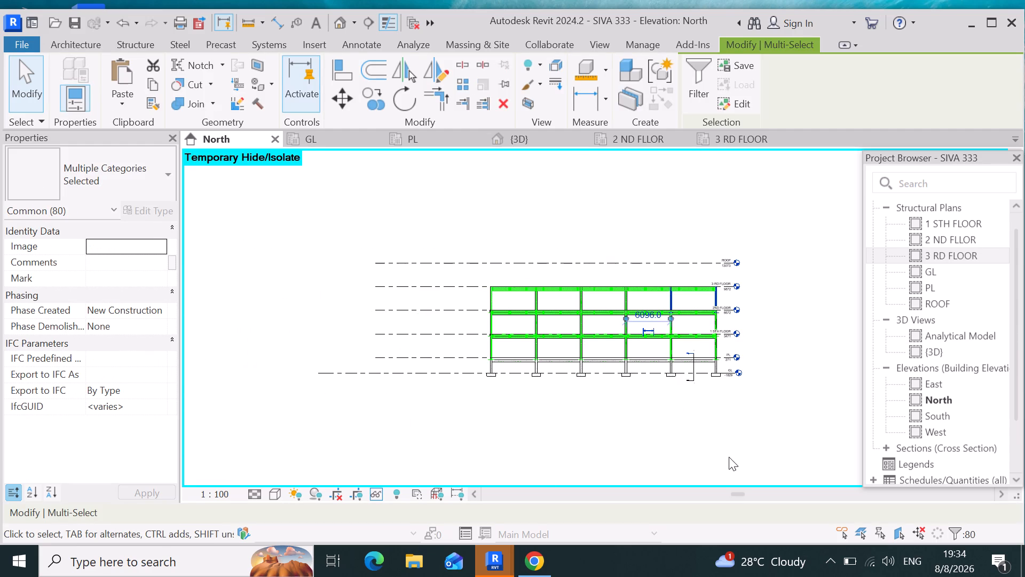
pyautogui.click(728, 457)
# Copy all columns between 2ND FLOOR and 3 RD FLOOR with their reinforcement, and paste them aligned to the ROOF level.
pyautogui.scroll(4, 703, 325)
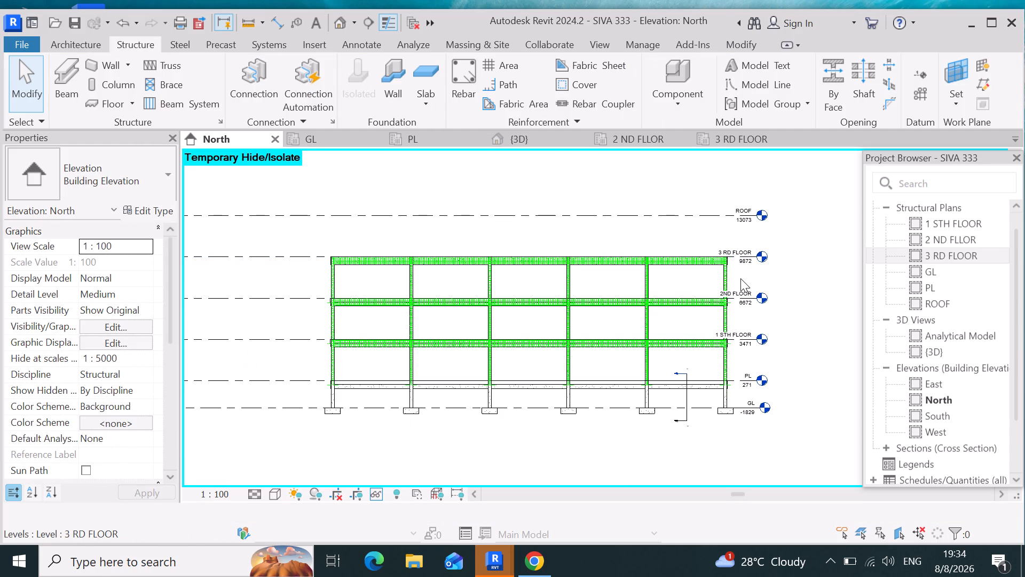
pyautogui.moveTo(740, 278); pyautogui.dragTo(388, 288)
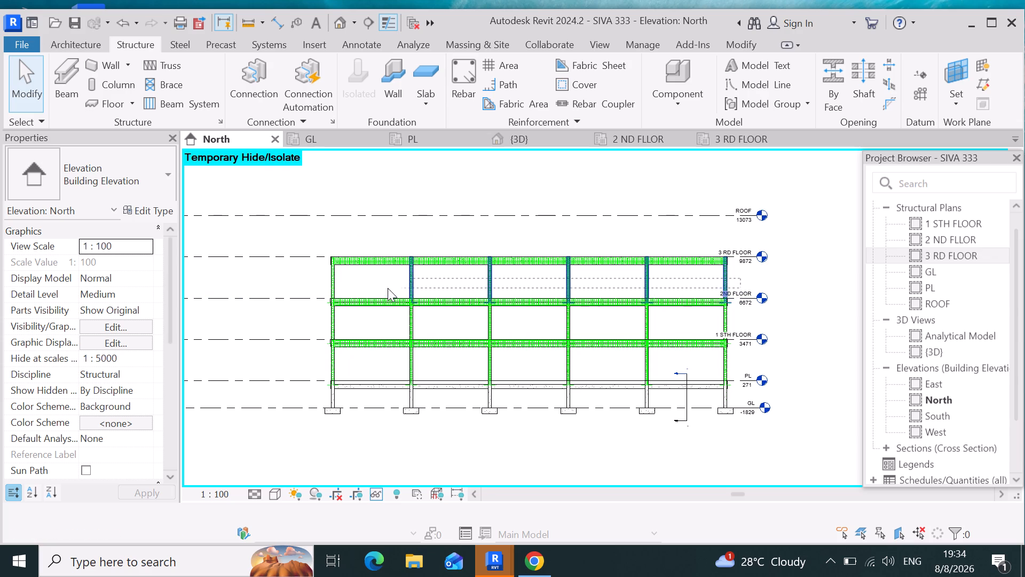
pyautogui.moveTo(388, 288); pyautogui.dragTo(260, 280)
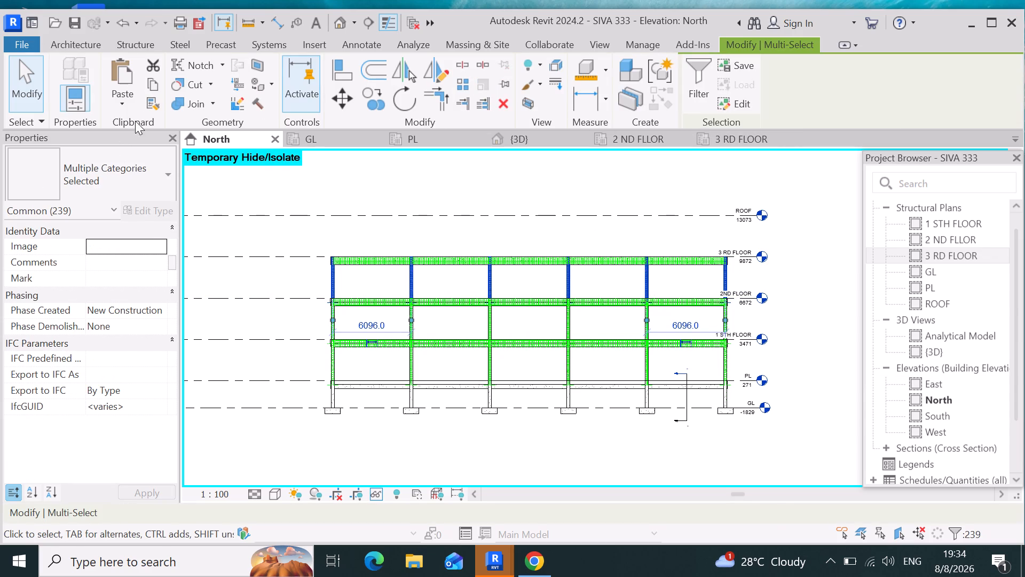
pyautogui.click(152, 82)
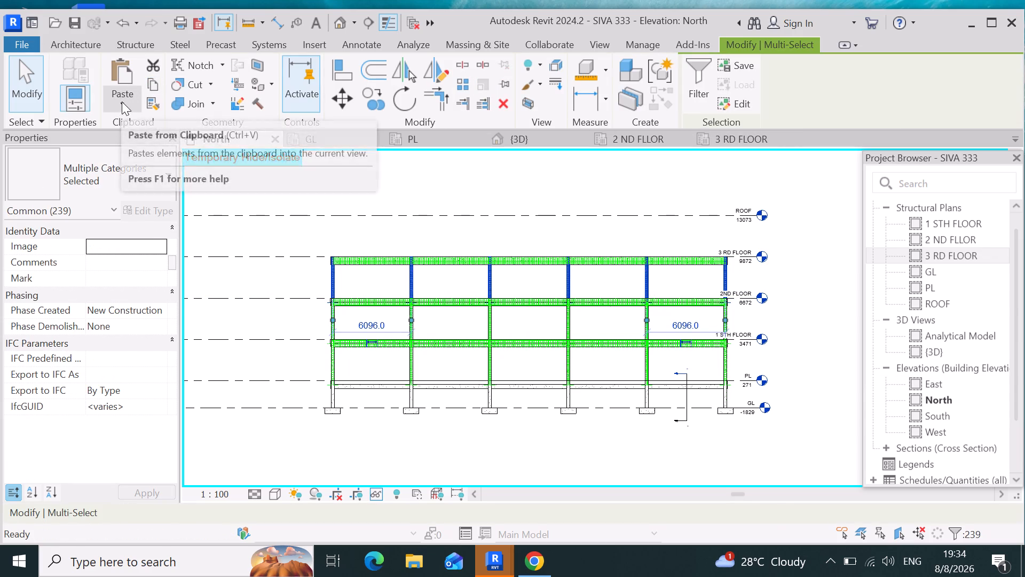
pyautogui.click(122, 102)
pyautogui.click(173, 162)
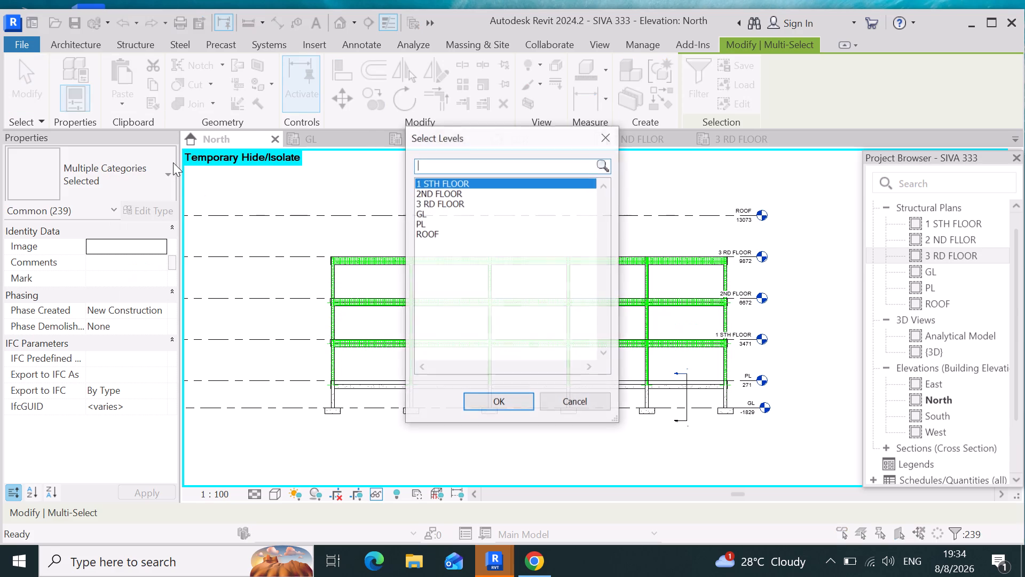
pyautogui.click(428, 234)
pyautogui.click(498, 403)
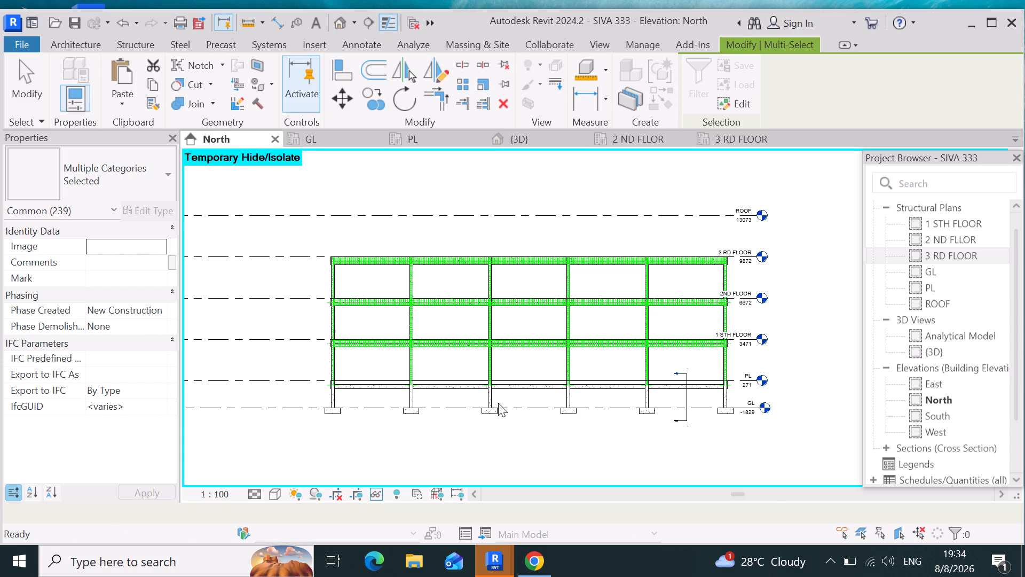
# Copy the 300 x 600mm concrete beam at PL level along the north side, and paste it aligned to the ROOF level.
pyautogui.scroll(3, 679, 370)
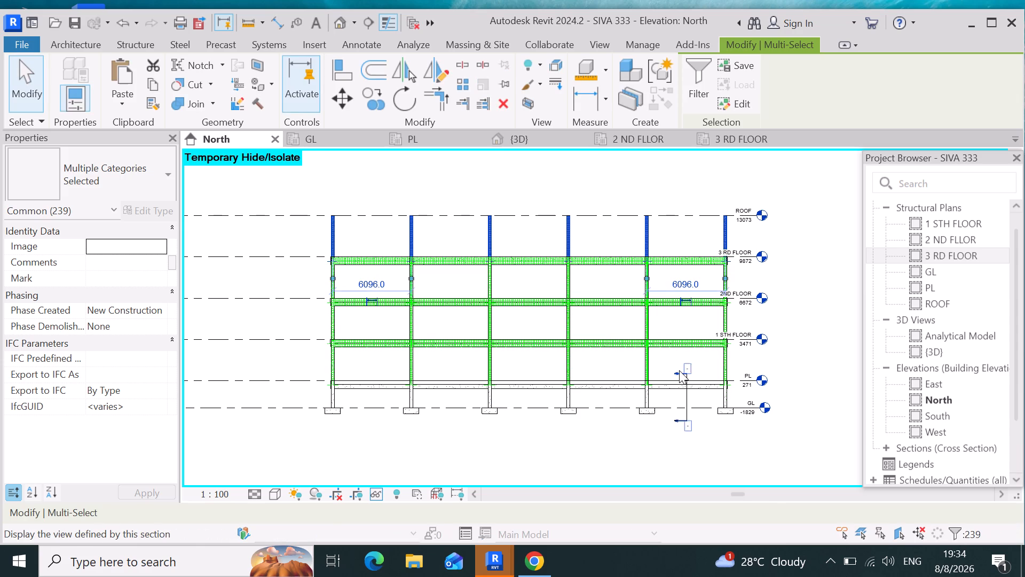
pyautogui.scroll(1, 679, 370)
pyautogui.scroll(4, 772, 420)
pyautogui.scroll(4, 716, 367)
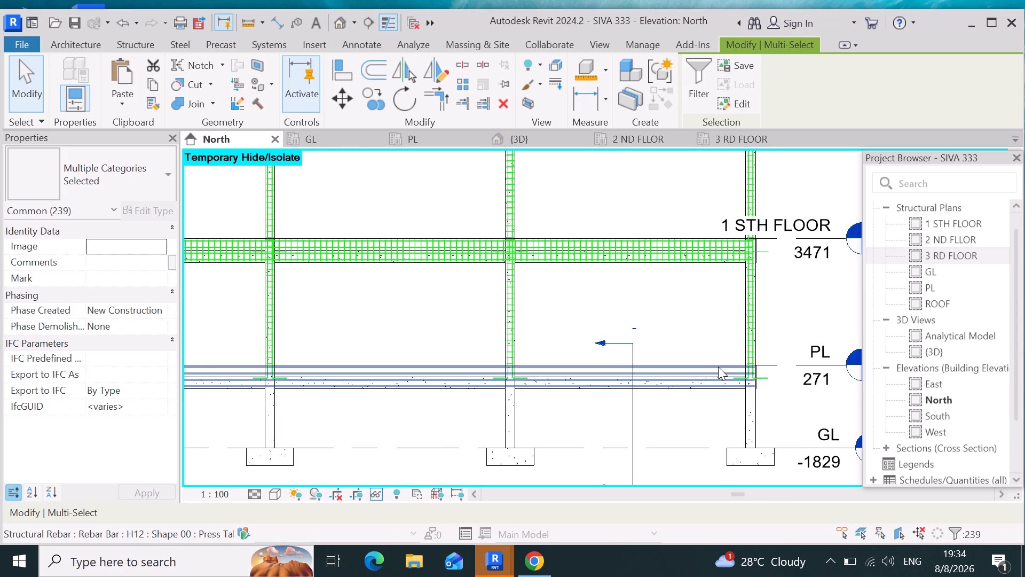
pyautogui.scroll(4, 740, 394)
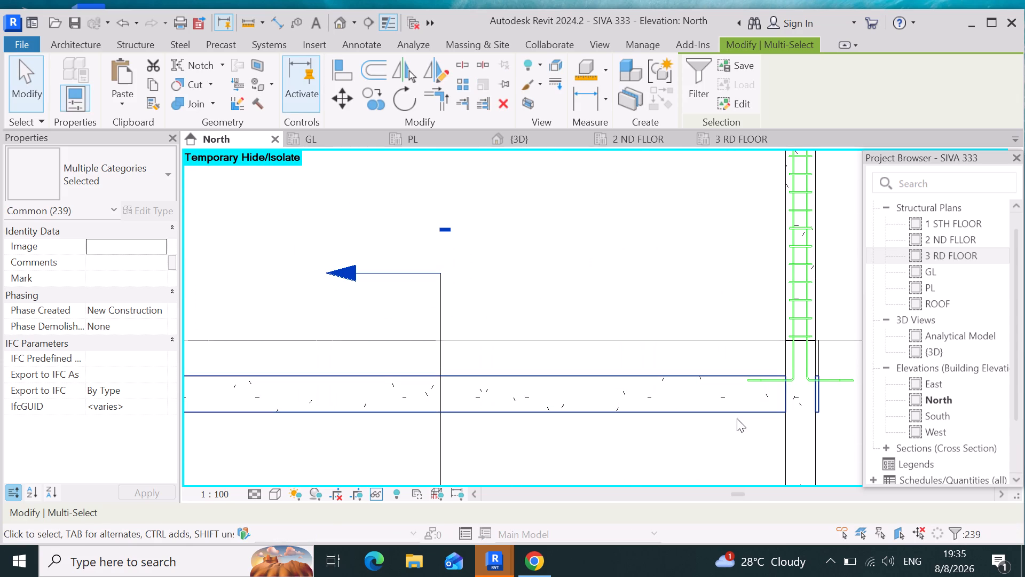
pyautogui.click(737, 417)
pyautogui.scroll(-7, 718, 413)
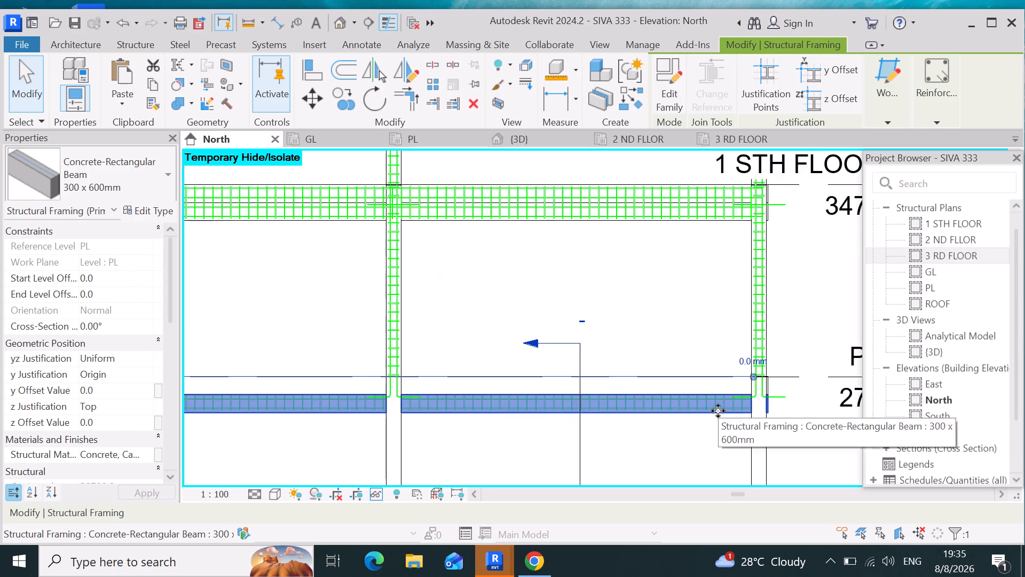
pyautogui.scroll(-4, 718, 411)
pyautogui.scroll(-3, 556, 230)
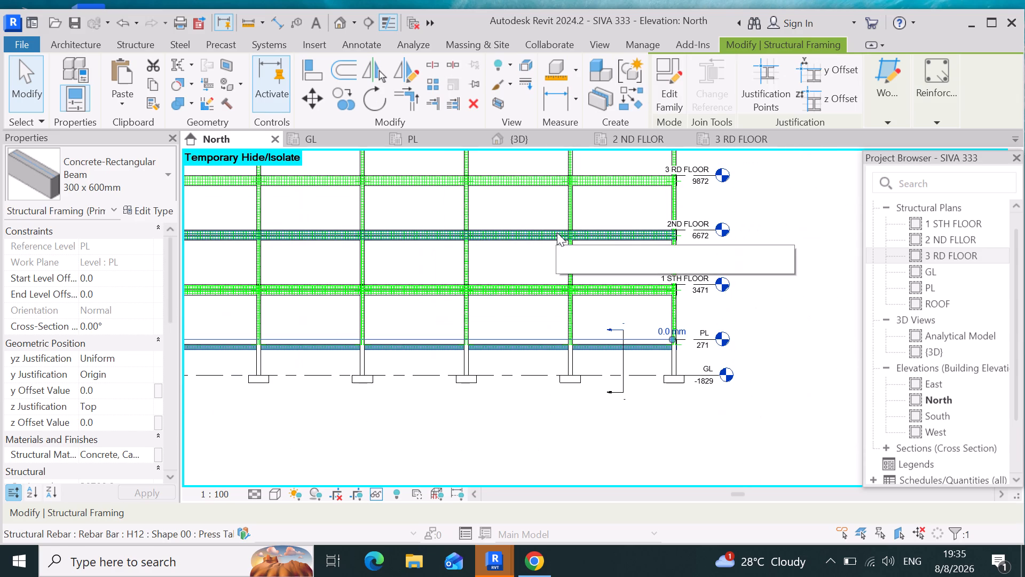
pyautogui.click(146, 84)
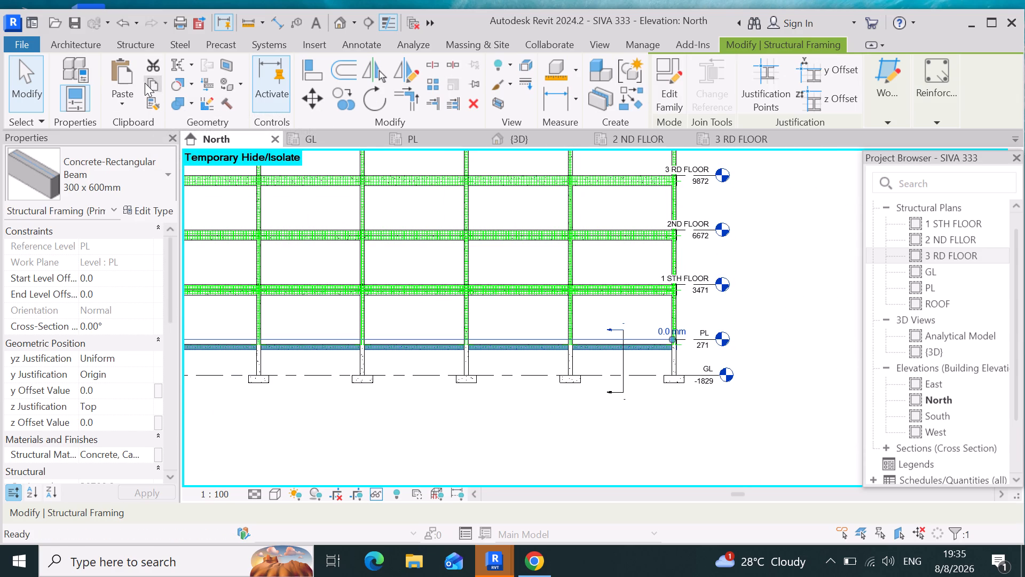
pyautogui.click(118, 103)
pyautogui.click(166, 160)
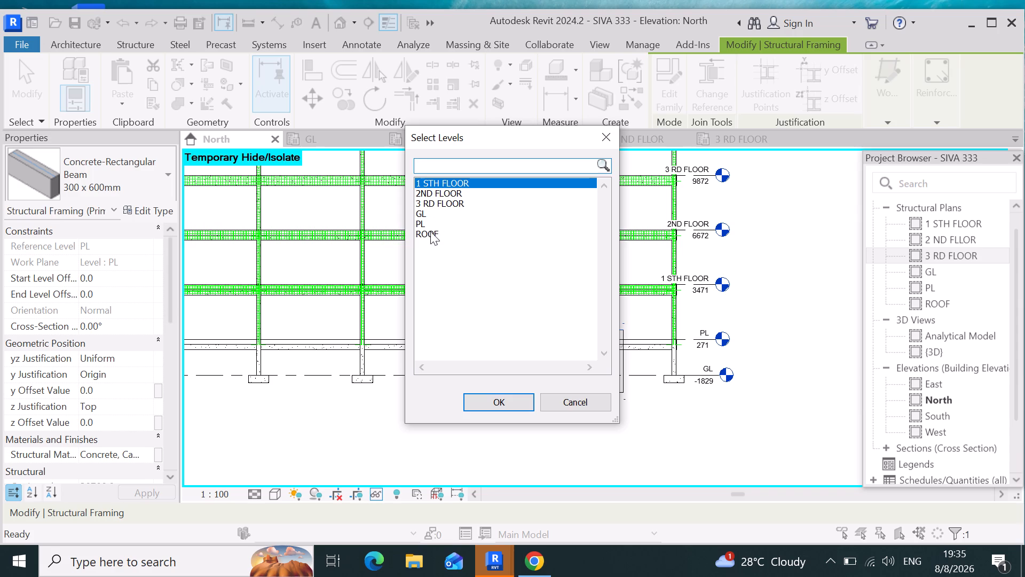
pyautogui.click(422, 233)
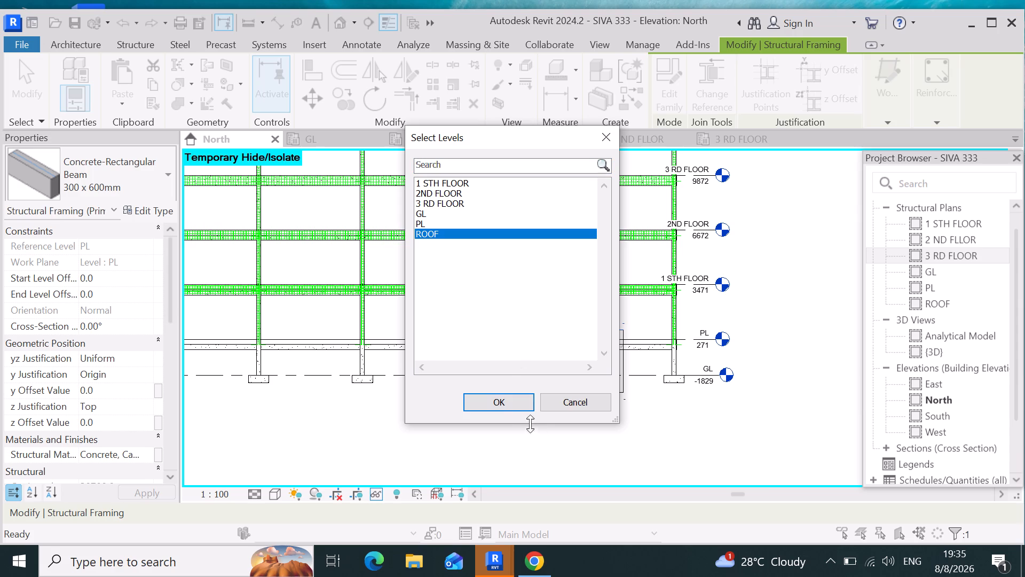
pyautogui.click(510, 403)
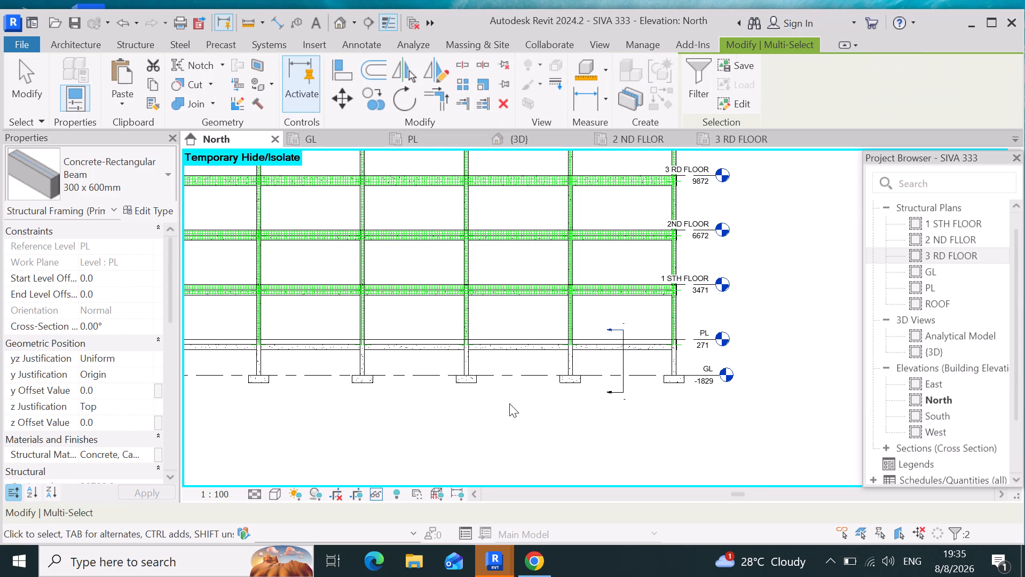
pyautogui.scroll(-5, 622, 432)
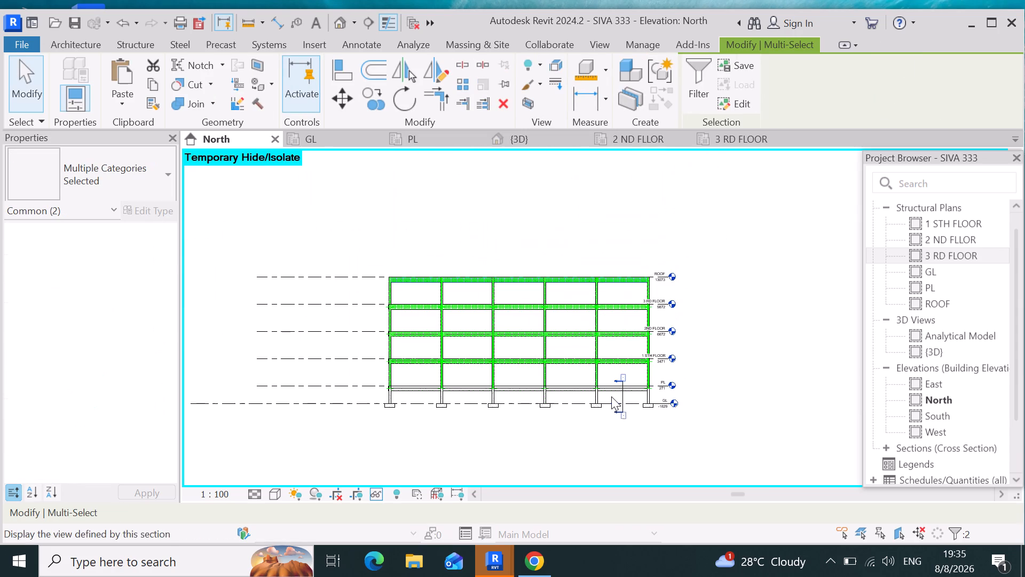
pyautogui.scroll(3, 609, 397)
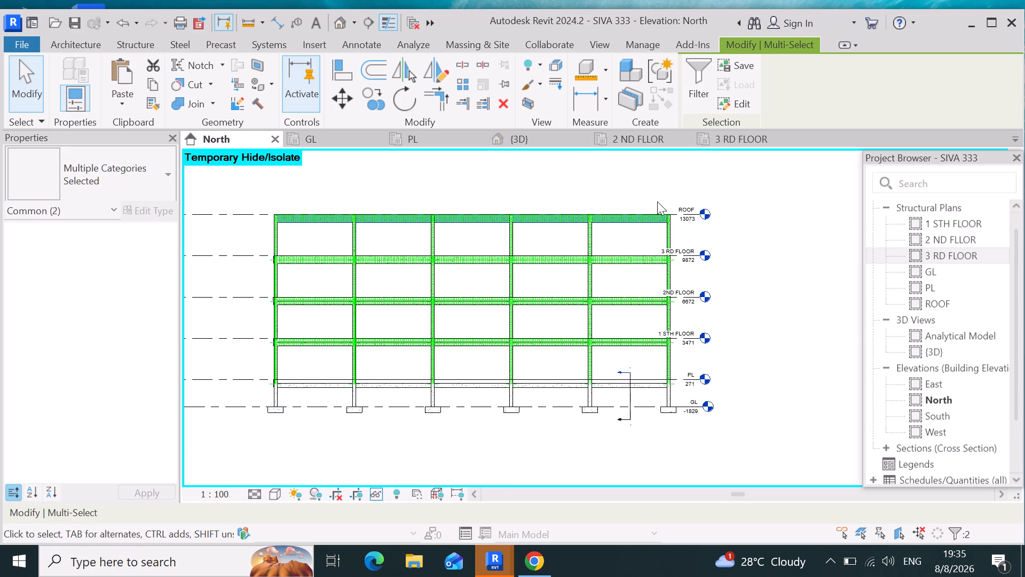
# Open the ROOF structural plan and check the pasted north-side beam against the column grid.
pyautogui.doubleClick(942, 306)
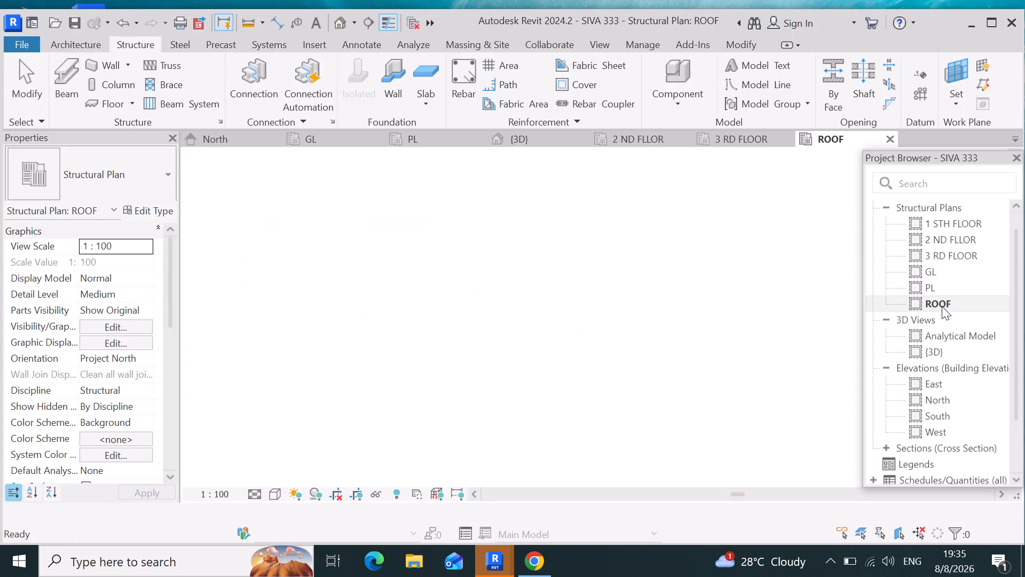
pyautogui.scroll(3, 673, 346)
pyautogui.scroll(-2, 660, 271)
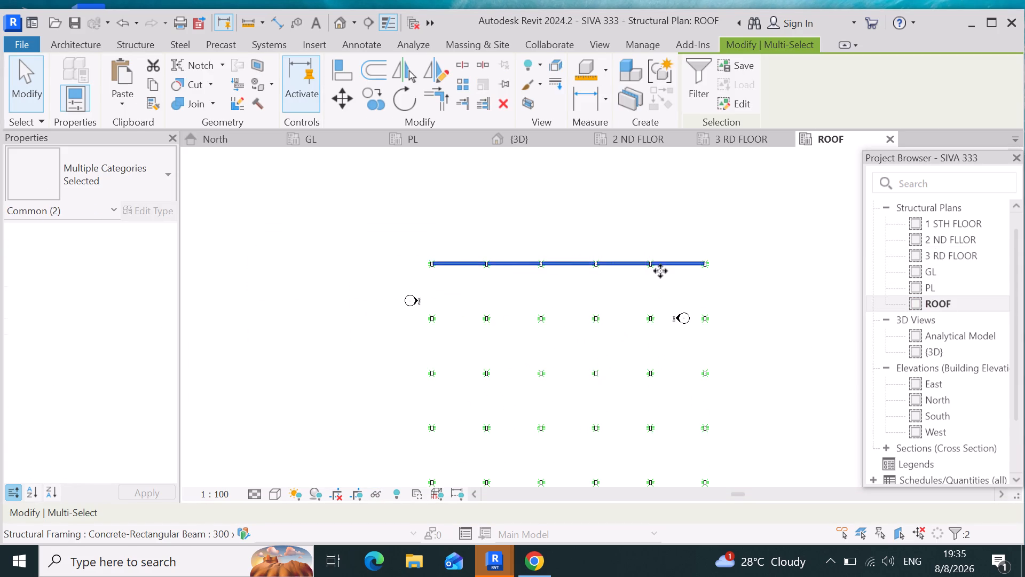
pyautogui.scroll(-2, 660, 271)
pyautogui.scroll(3, 571, 289)
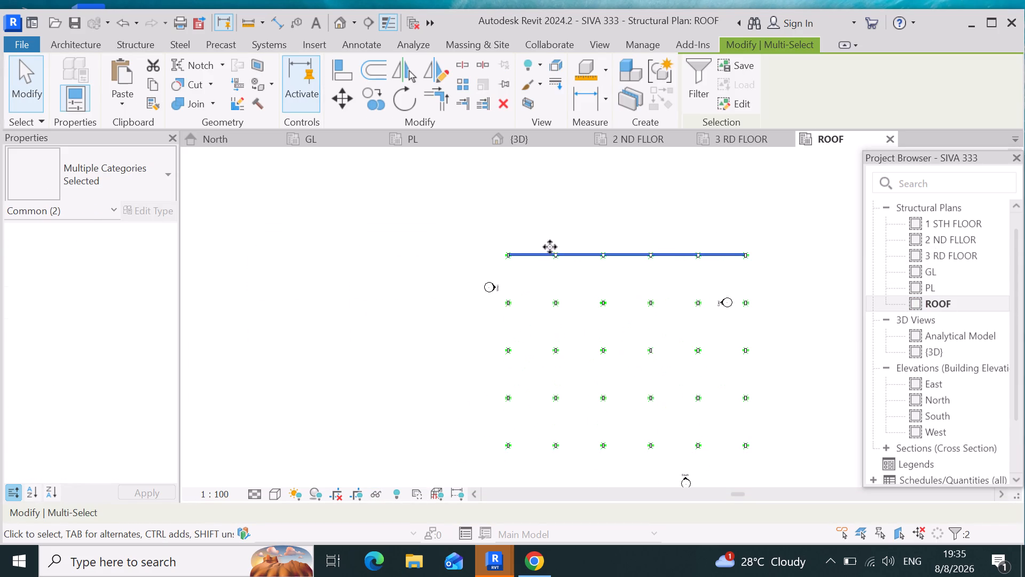
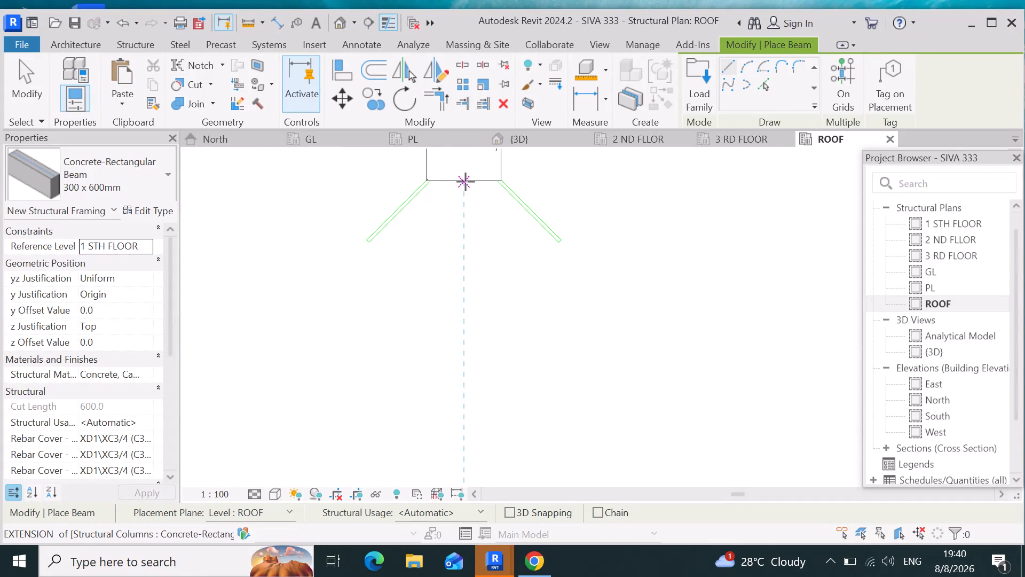
# Place a 300 x 600mm concrete beam on the ROOF plan along the third column line from the west, from the north row to the south row.
pyautogui.click(468, 180)
pyautogui.scroll(-8, 496, 215)
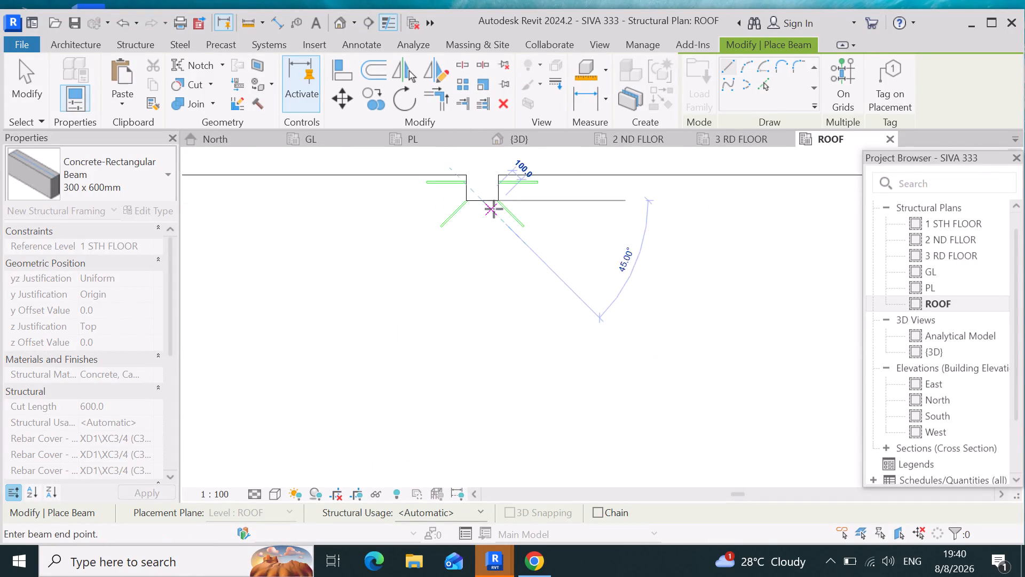
pyautogui.scroll(-20, 494, 209)
pyautogui.scroll(-2, 494, 209)
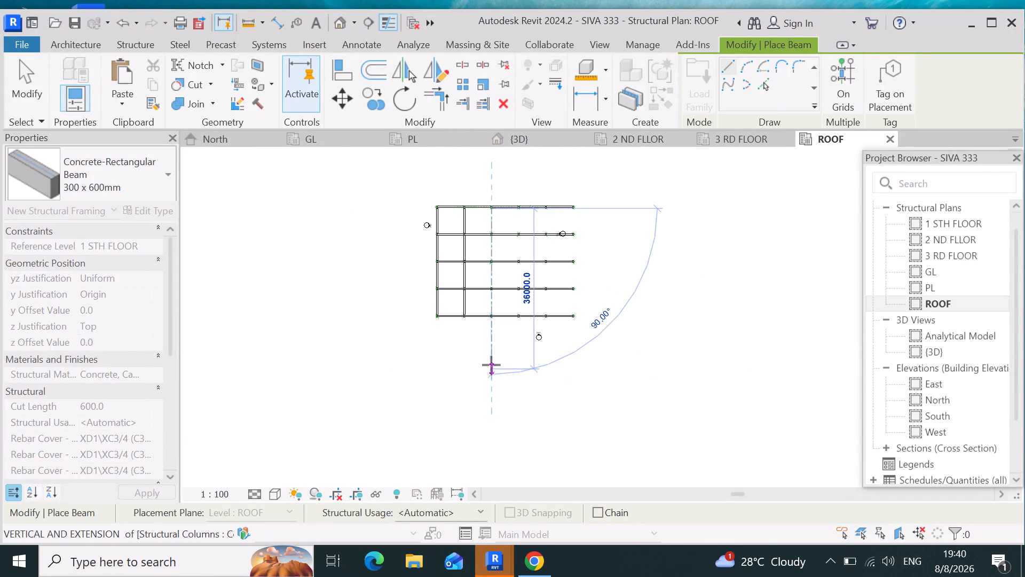
pyautogui.scroll(17, 492, 339)
pyautogui.scroll(2, 487, 266)
pyautogui.scroll(11, 512, 231)
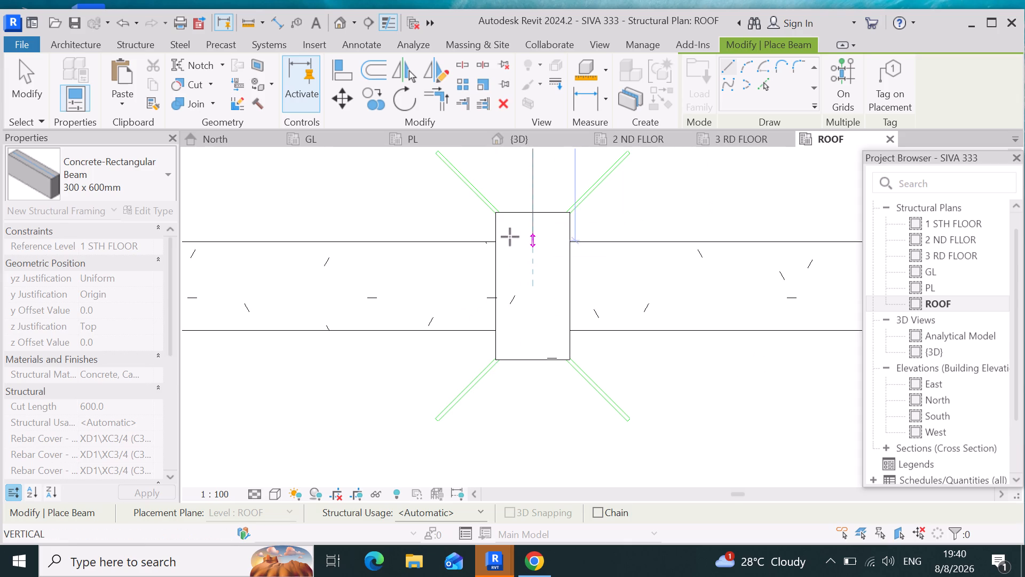
pyautogui.scroll(4, 530, 212)
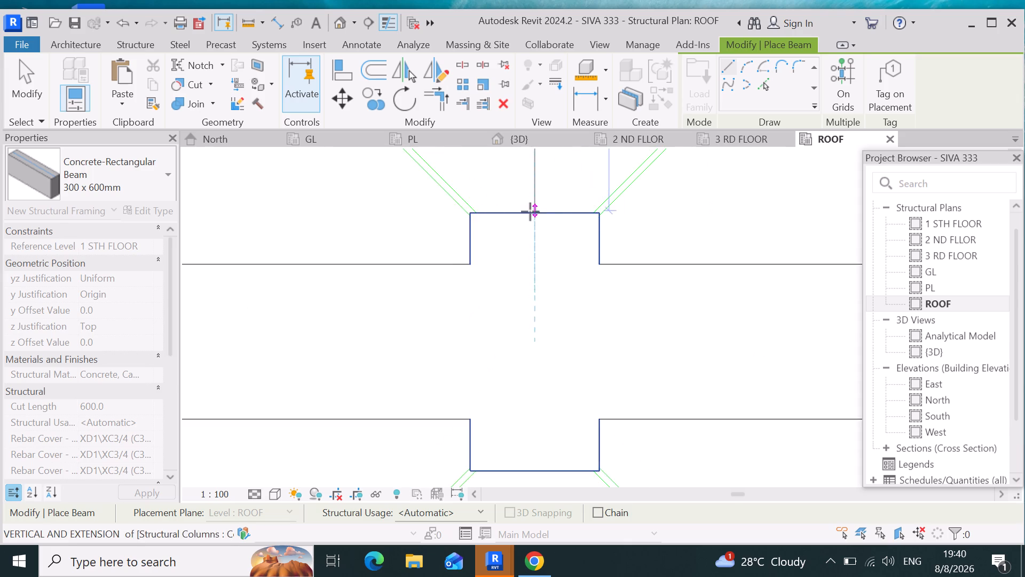
pyautogui.scroll(5, 531, 222)
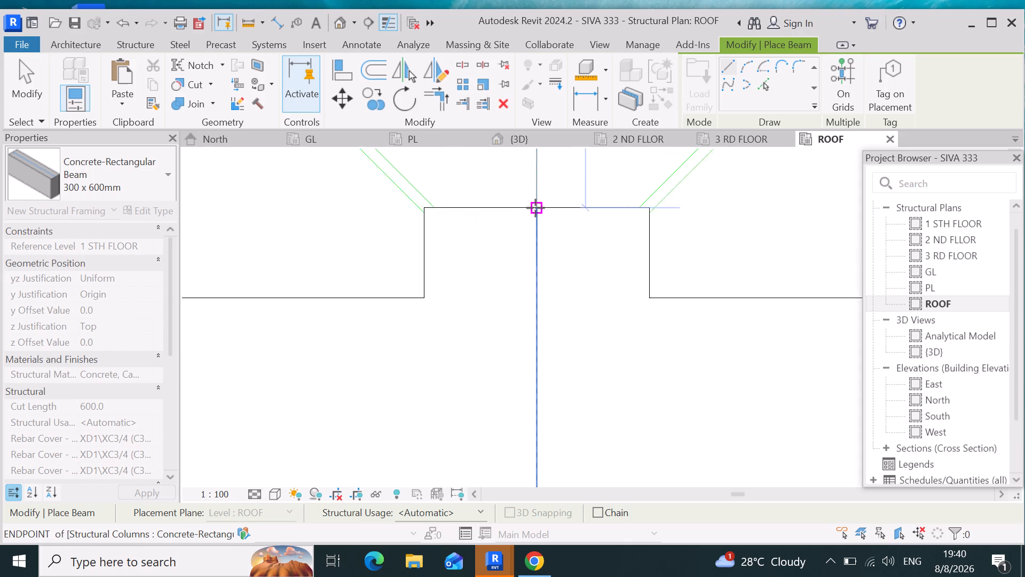
pyautogui.scroll(1, 535, 208)
pyautogui.click(535, 207)
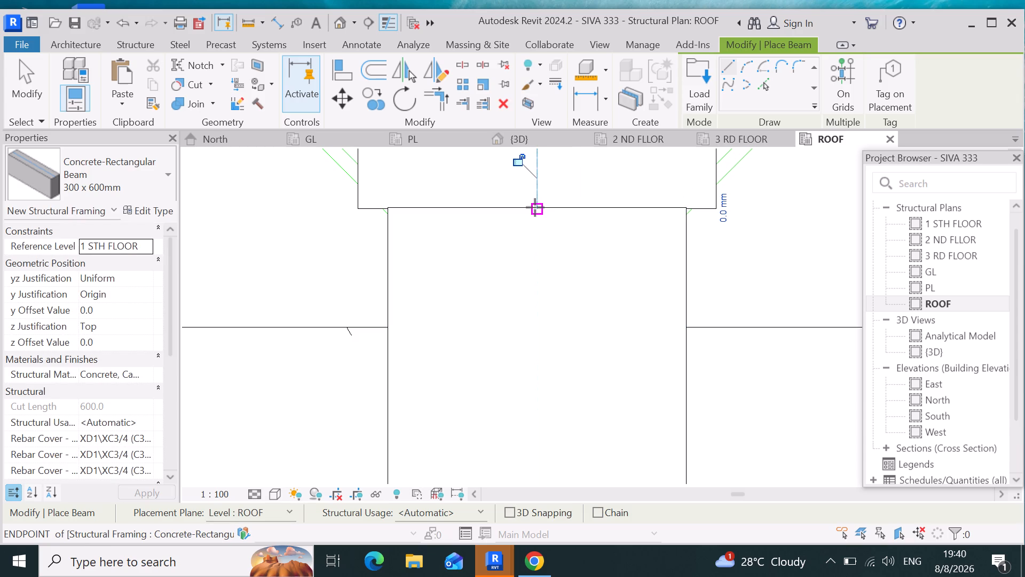
# Place a 300 x 600mm concrete beam along the fourth column line from the west, between the northernmost and southernmost columns.
pyautogui.scroll(-20, 527, 283)
pyautogui.scroll(-6, 527, 283)
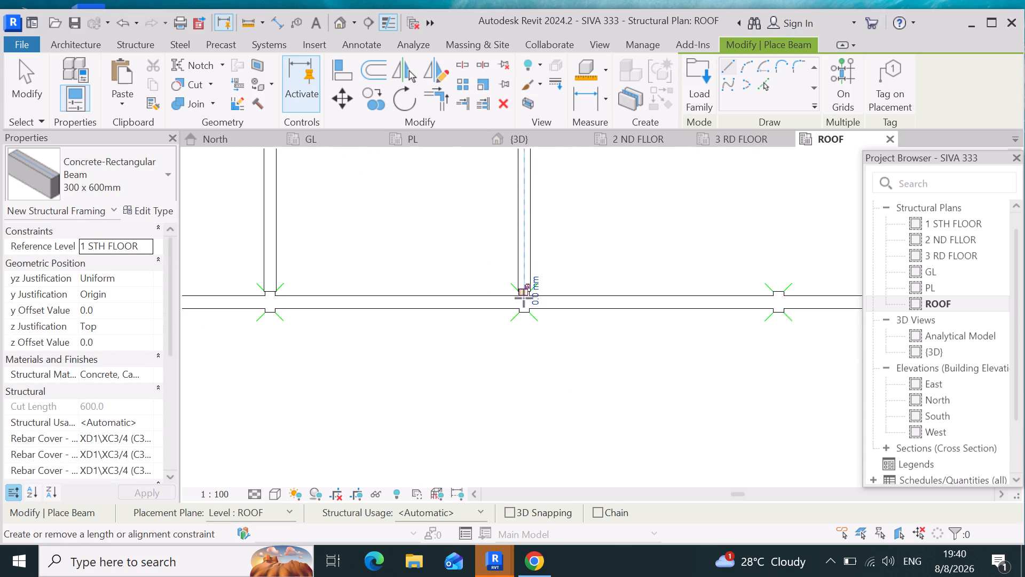
pyautogui.scroll(-15, 524, 298)
pyautogui.scroll(6, 540, 229)
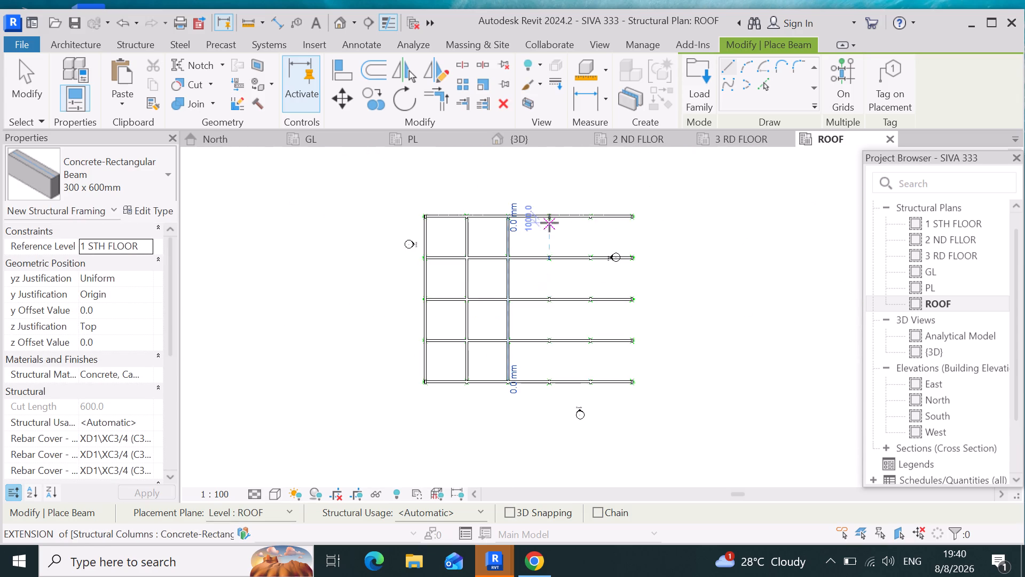
pyautogui.scroll(20, 549, 223)
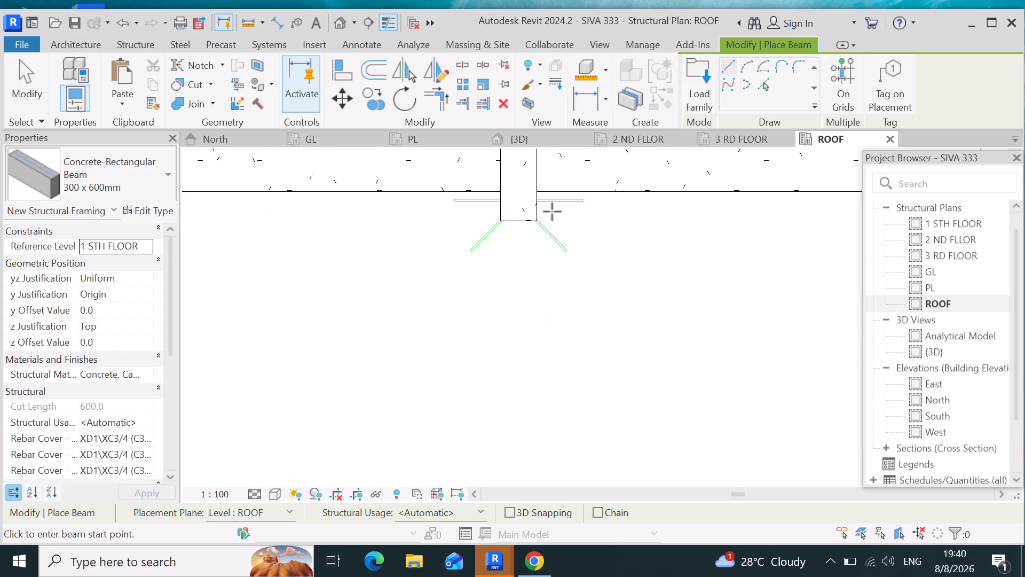
pyautogui.scroll(2, 520, 220)
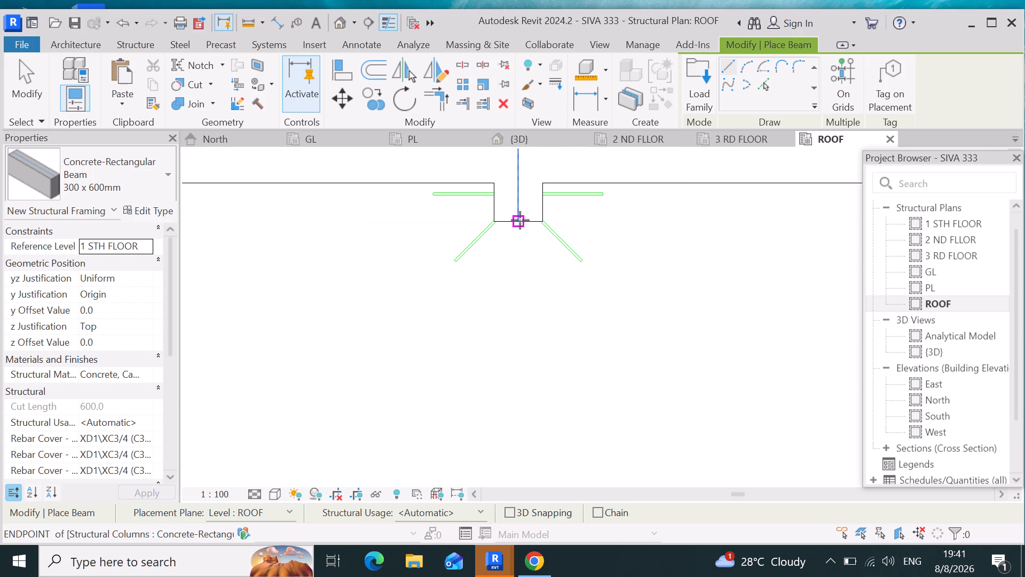
pyautogui.click(521, 220)
pyautogui.scroll(-1, 559, 238)
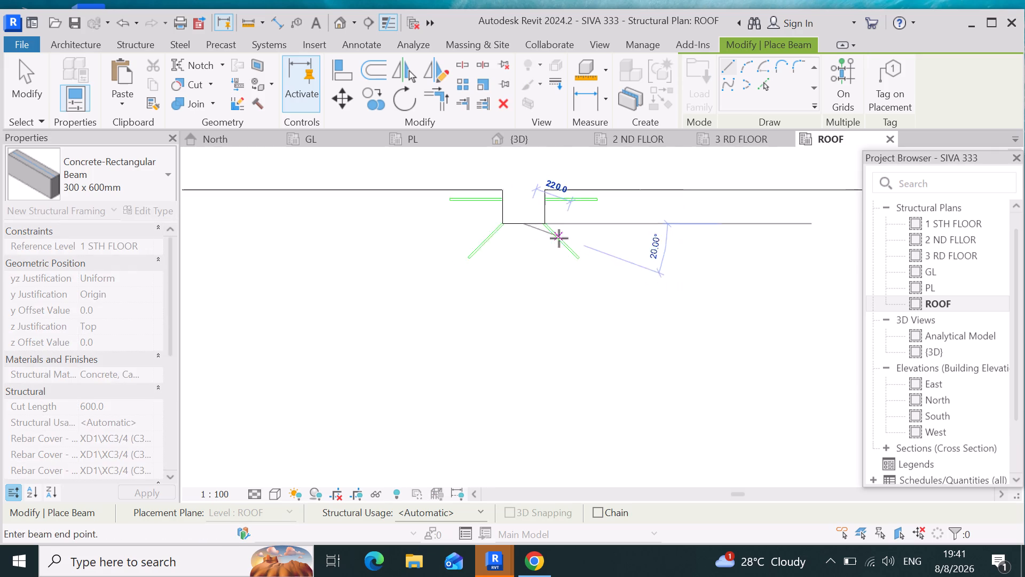
pyautogui.scroll(-1, 559, 238)
pyautogui.scroll(-20, 552, 217)
pyautogui.scroll(-7, 552, 217)
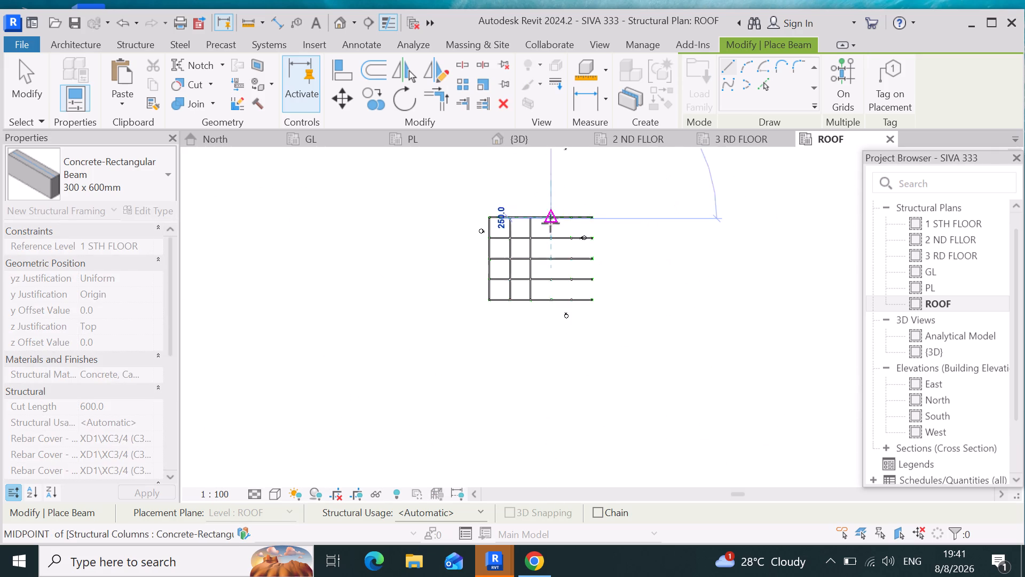
pyautogui.scroll(17, 548, 299)
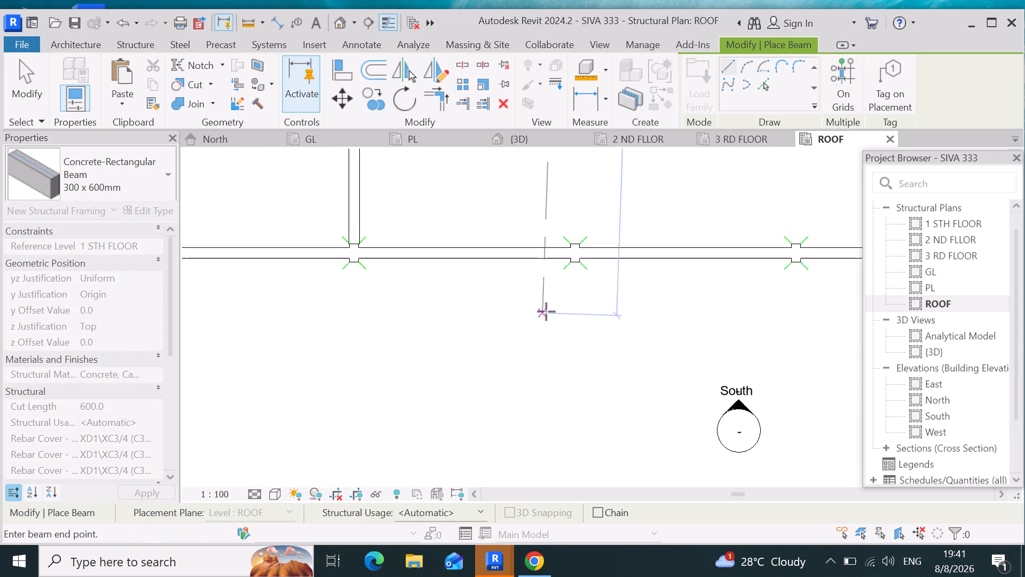
pyautogui.scroll(1, 546, 311)
pyautogui.scroll(8, 577, 249)
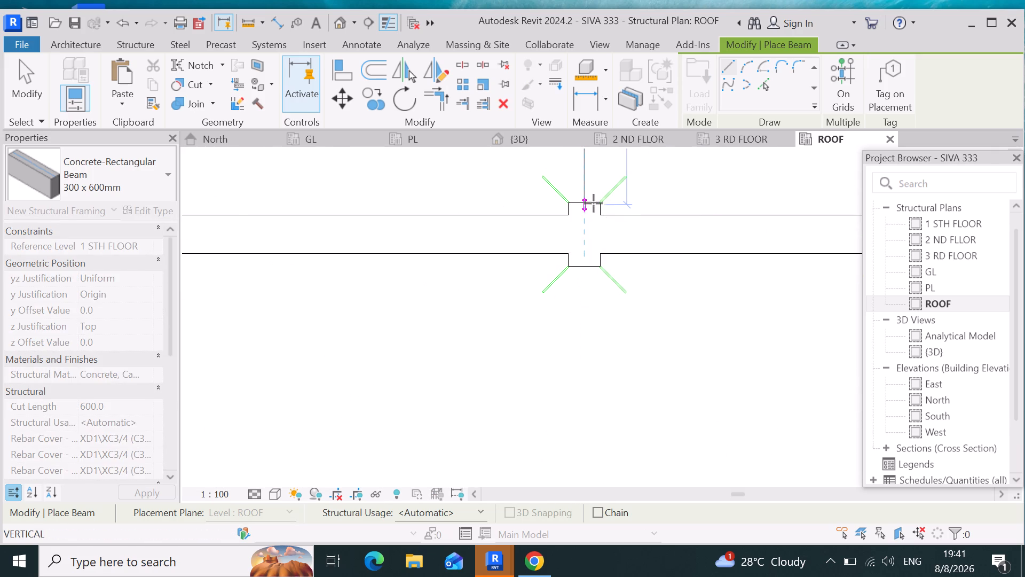
pyautogui.scroll(7, 588, 198)
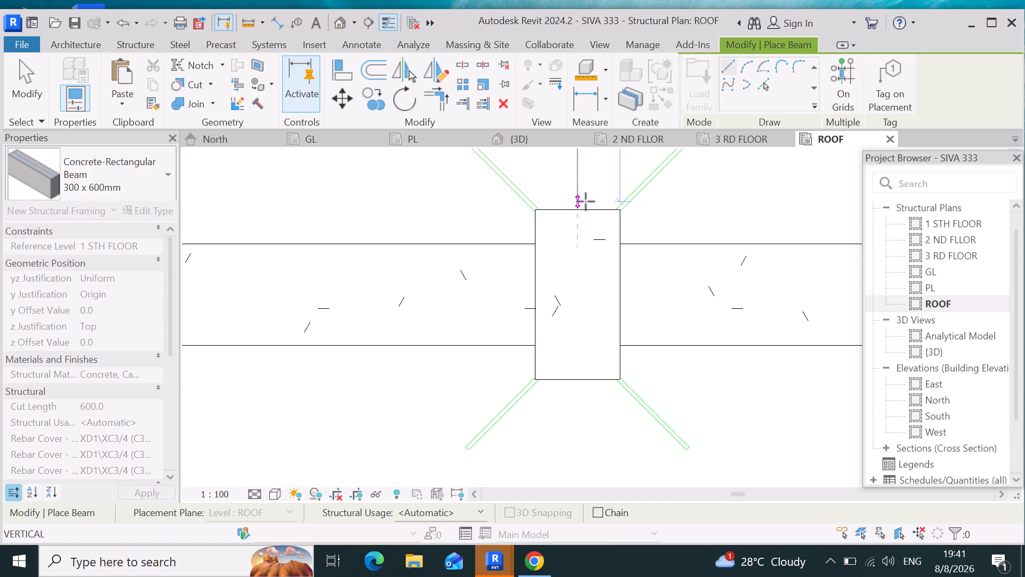
pyautogui.click(581, 215)
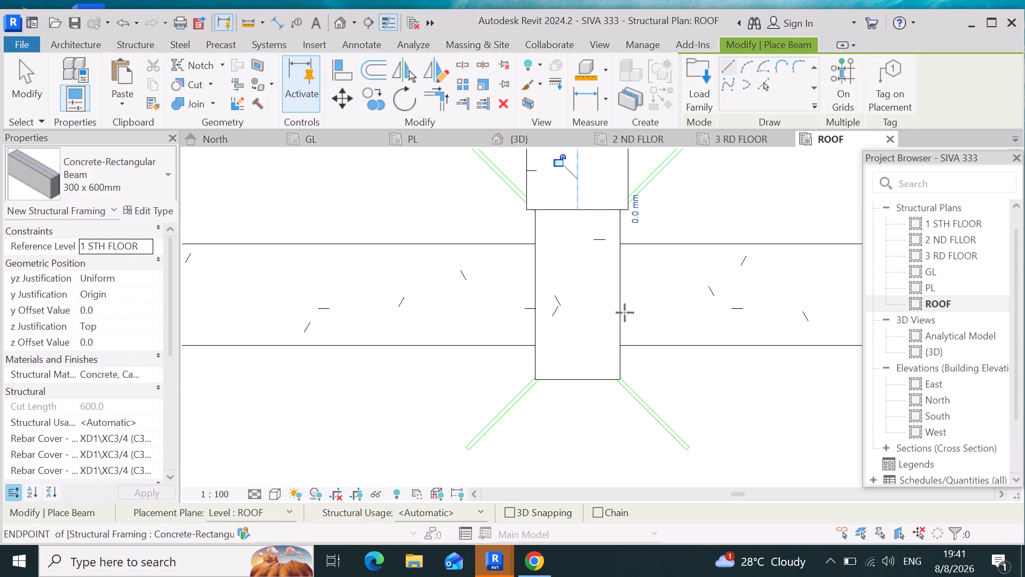
# Place a 300 x 600mm concrete beam along the fifth column line from the west, between the northernmost and southernmost columns.
pyautogui.scroll(-20, 615, 332)
pyautogui.scroll(-11, 615, 332)
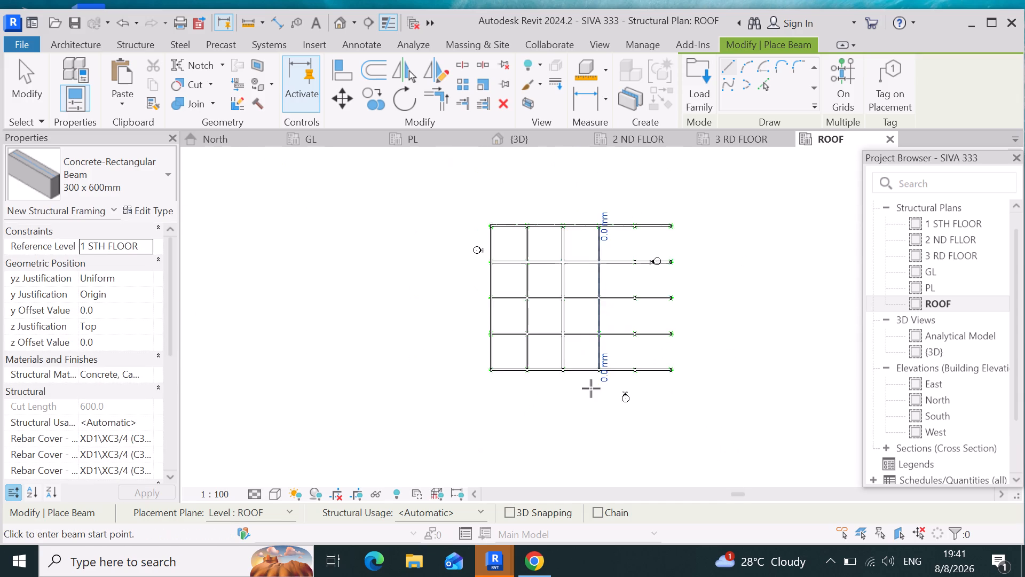
pyautogui.scroll(5, 638, 244)
pyautogui.scroll(8, 639, 315)
pyautogui.scroll(2, 571, 247)
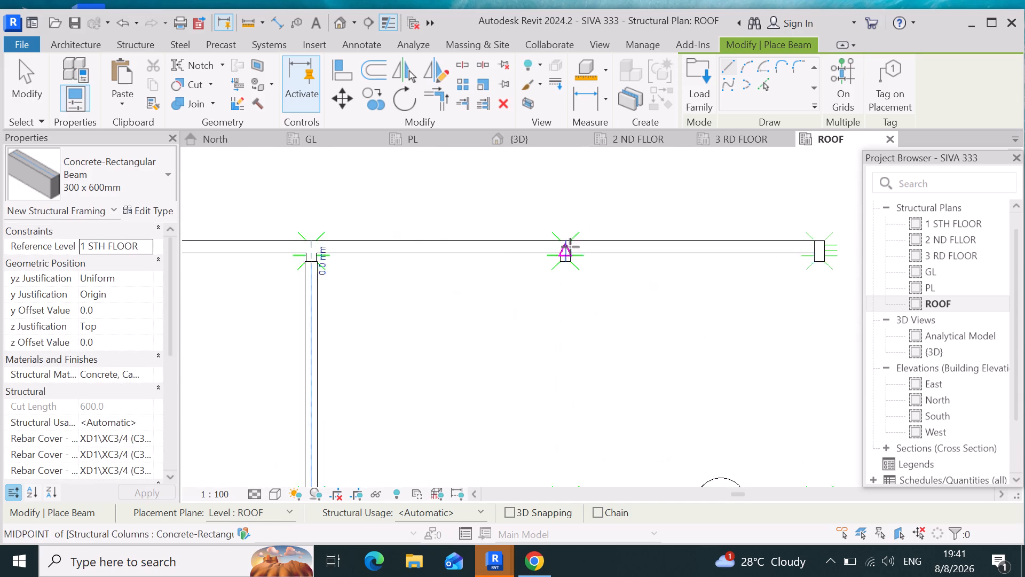
pyautogui.scroll(13, 570, 247)
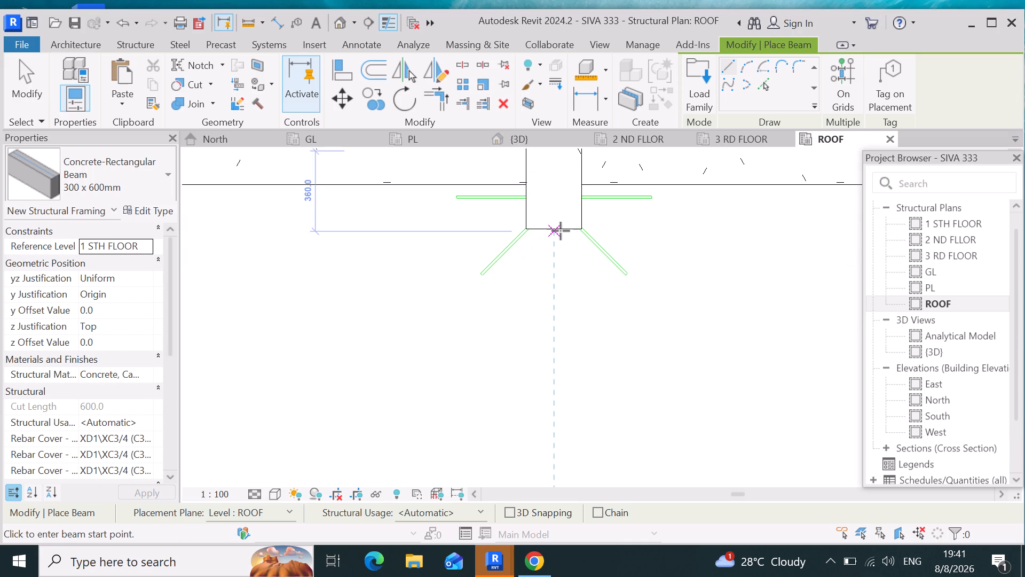
pyautogui.scroll(3, 554, 230)
pyautogui.click(558, 225)
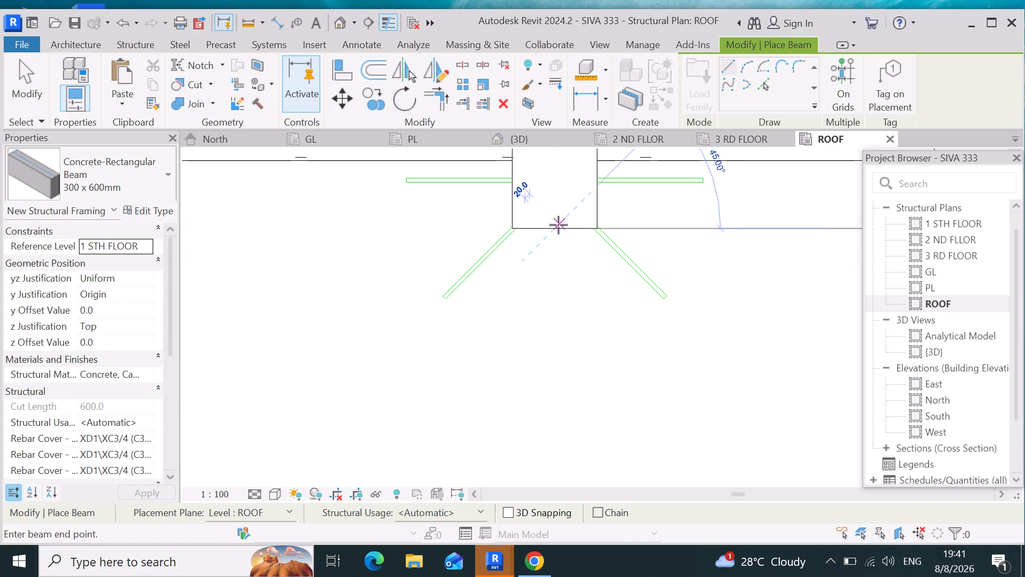
pyautogui.scroll(-20, 584, 224)
pyautogui.scroll(-5, 584, 224)
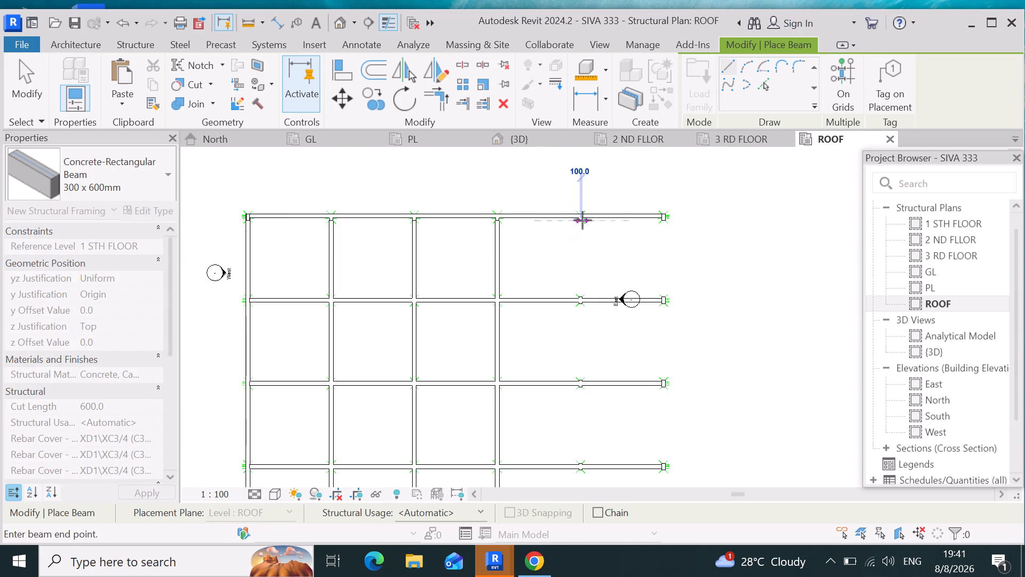
pyautogui.scroll(-10, 582, 220)
pyautogui.scroll(11, 580, 263)
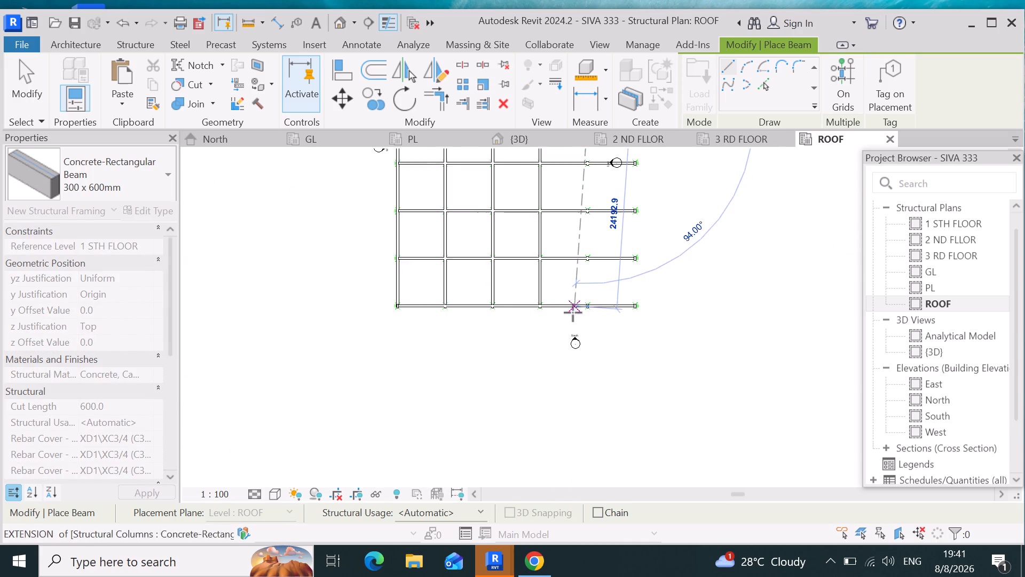
pyautogui.scroll(15, 573, 313)
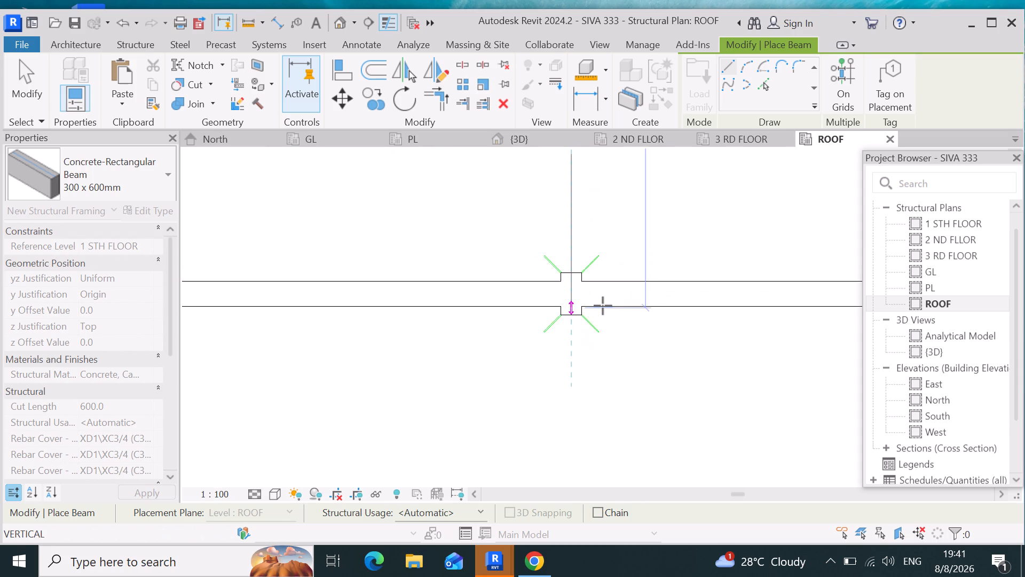
pyautogui.scroll(2, 603, 306)
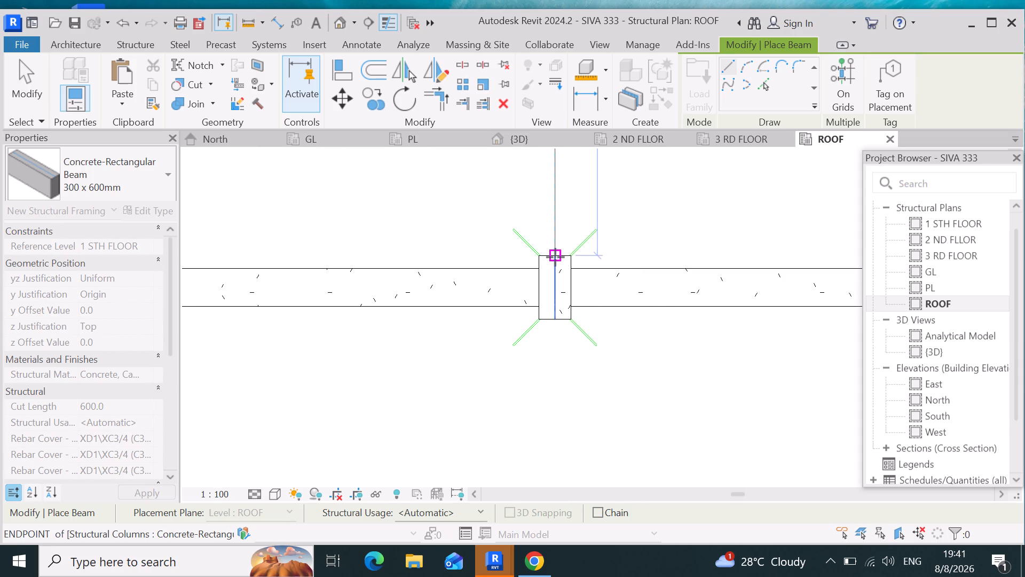
pyautogui.click(555, 257)
# Place a 300 x 600mm concrete beam along the east edge column line, from the northeast corner column to the southeast corner column.
pyautogui.scroll(-16, 622, 326)
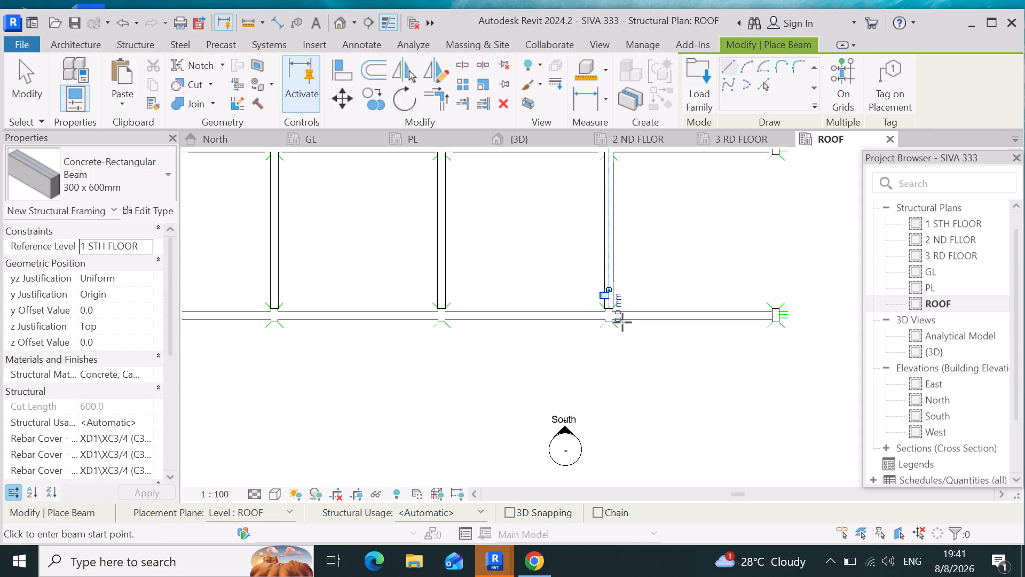
pyautogui.scroll(-8, 622, 322)
pyautogui.scroll(12, 646, 210)
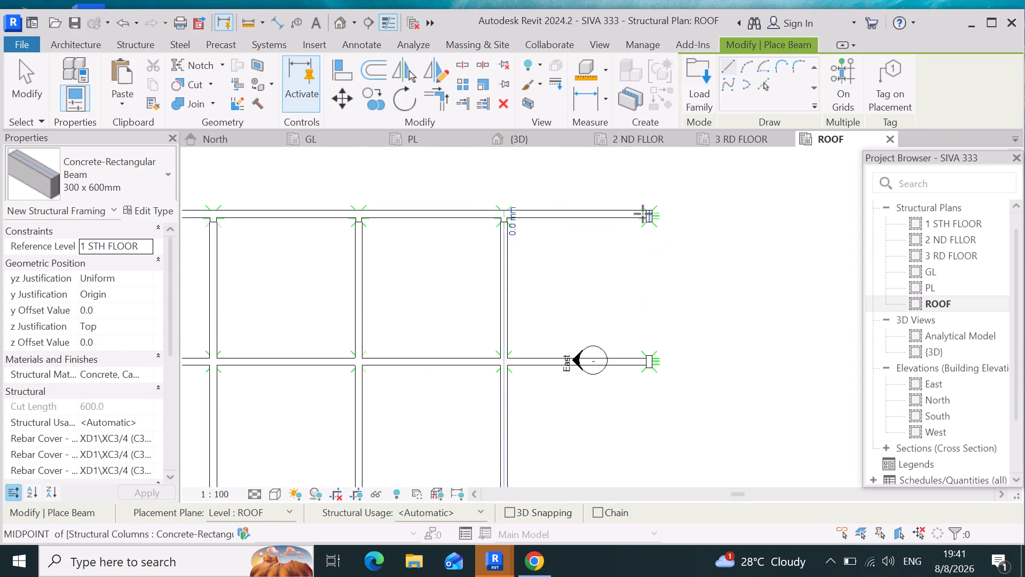
pyautogui.scroll(17, 643, 214)
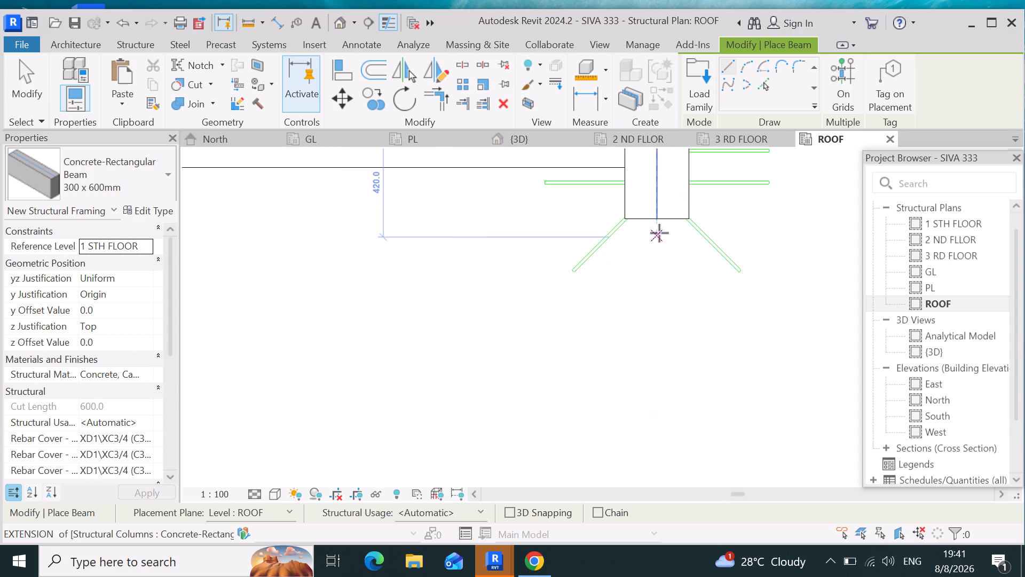
pyautogui.scroll(4, 657, 224)
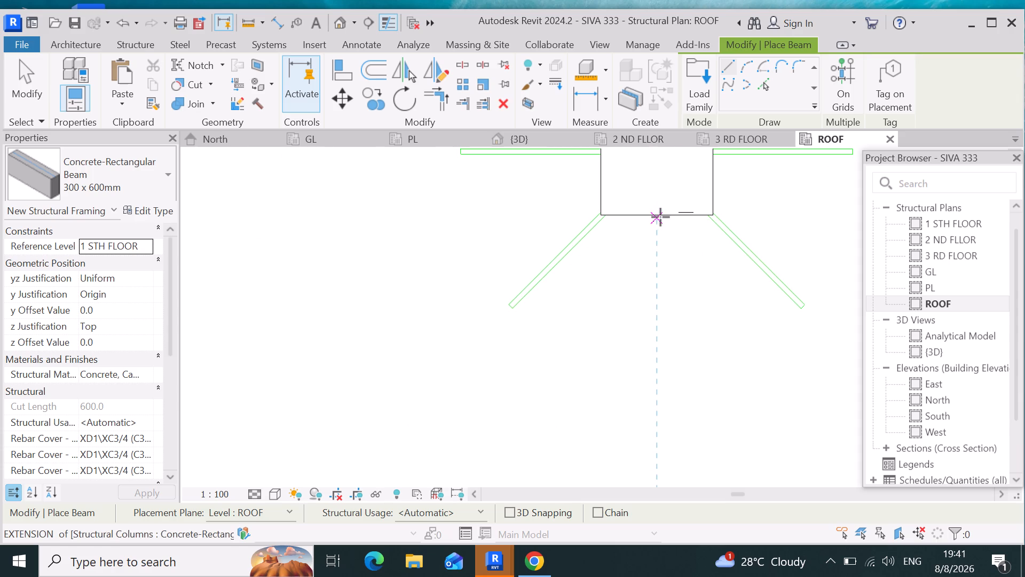
pyautogui.click(660, 215)
pyautogui.scroll(-4, 675, 241)
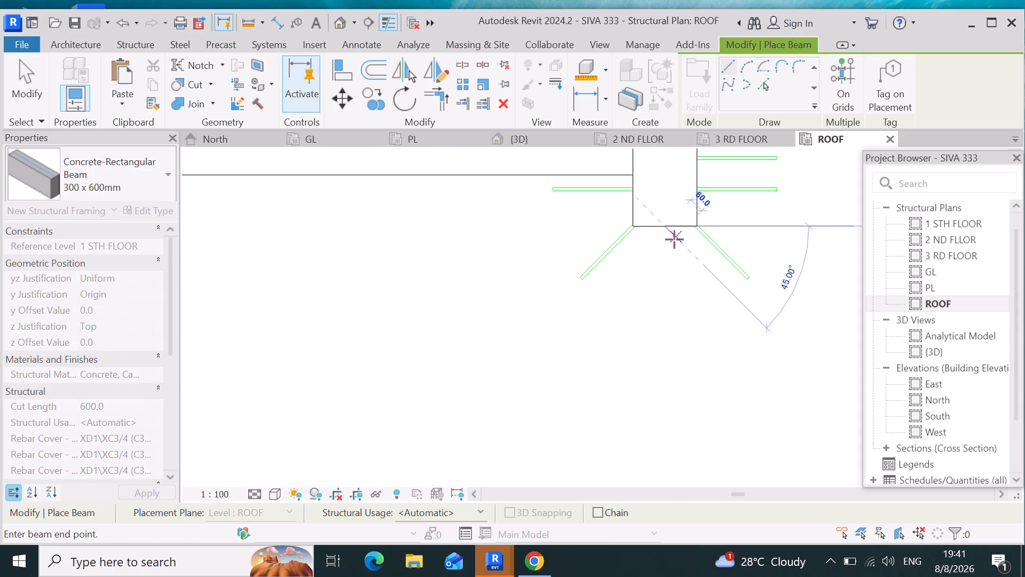
pyautogui.scroll(-20, 674, 239)
pyautogui.scroll(-9, 674, 239)
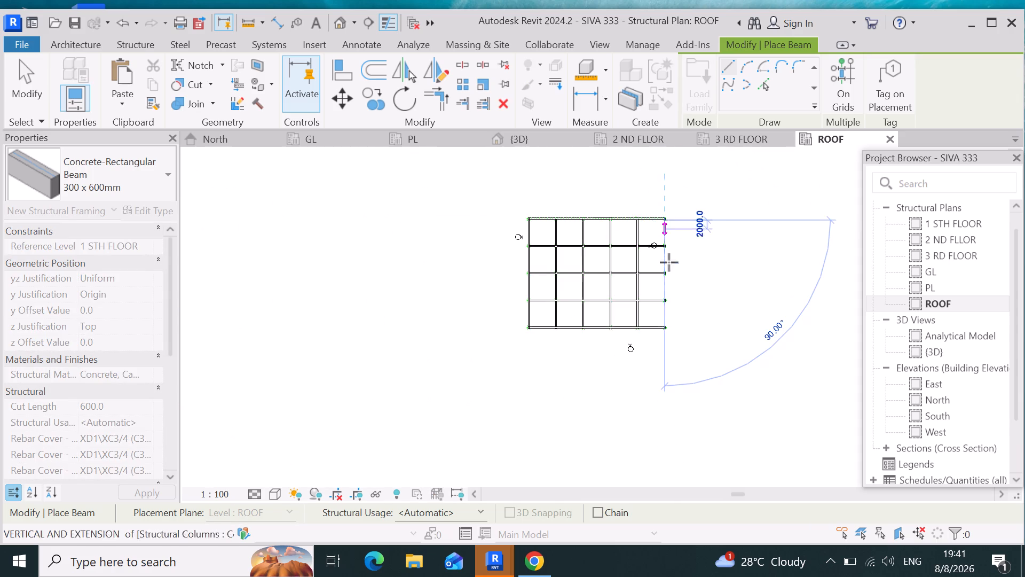
pyautogui.scroll(18, 667, 331)
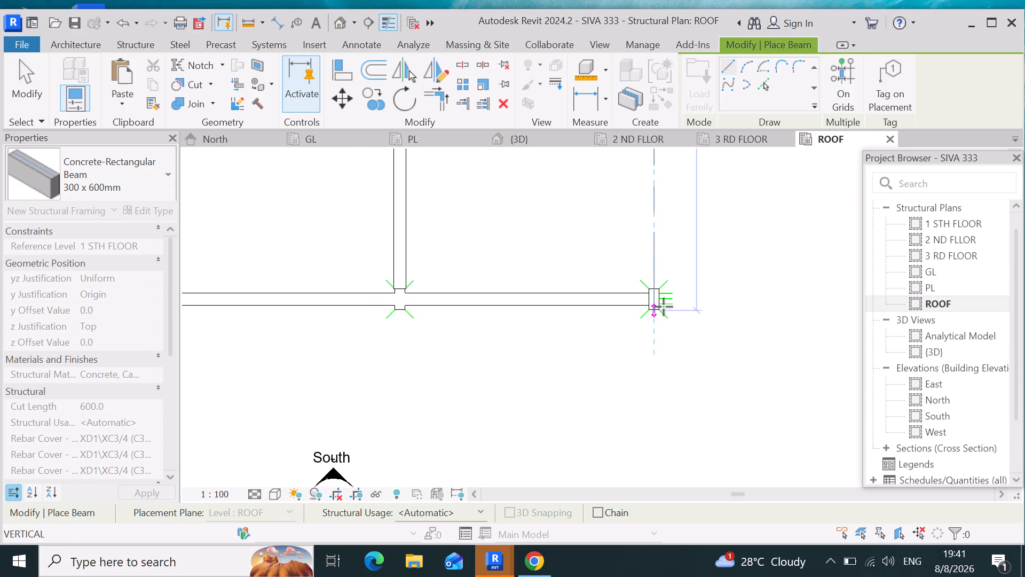
pyautogui.scroll(3, 664, 307)
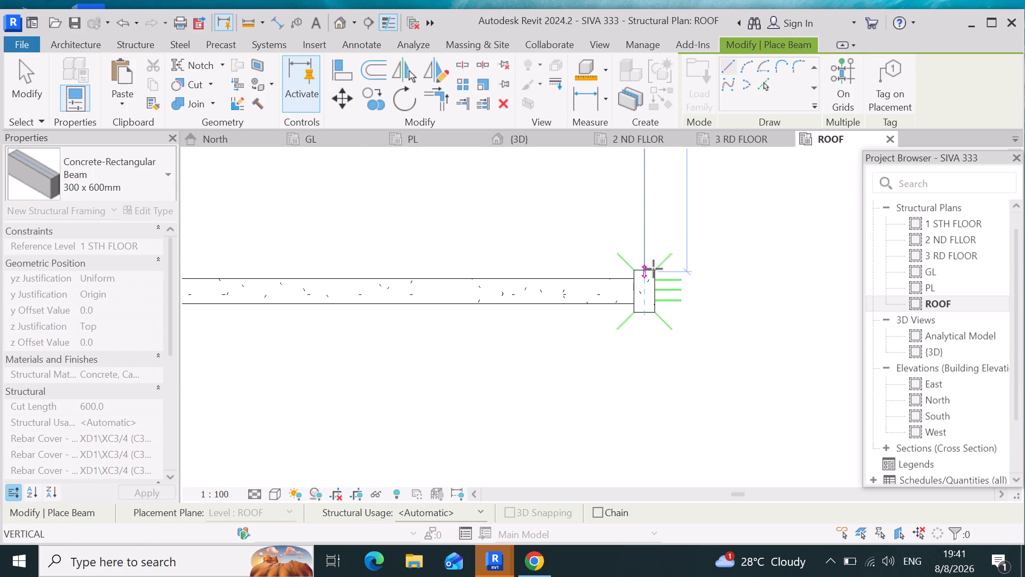
pyautogui.scroll(7, 653, 264)
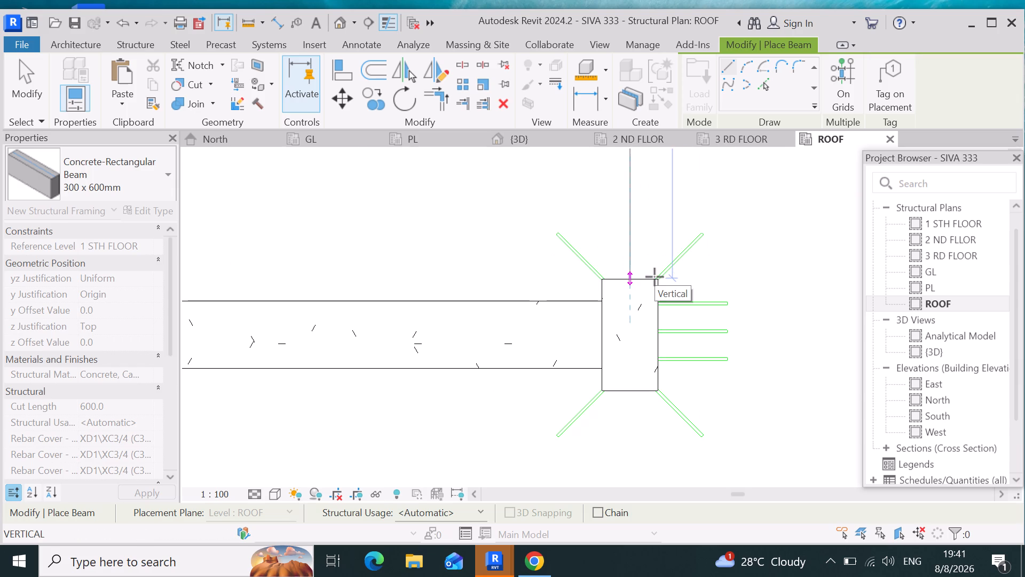
pyautogui.click(655, 277)
pyautogui.scroll(-5, 738, 323)
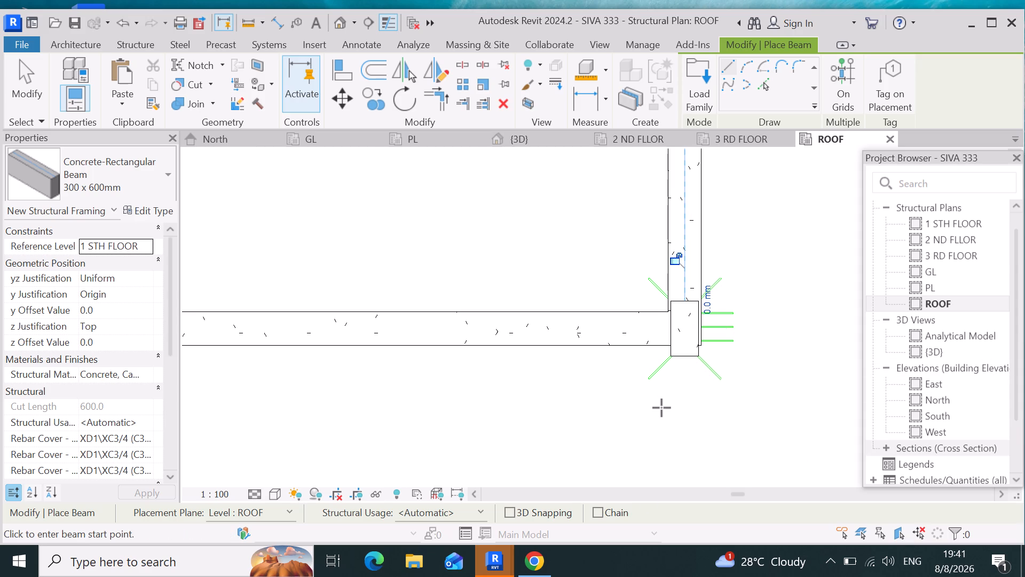
pyautogui.scroll(-20, 663, 406)
pyautogui.scroll(-1, 663, 406)
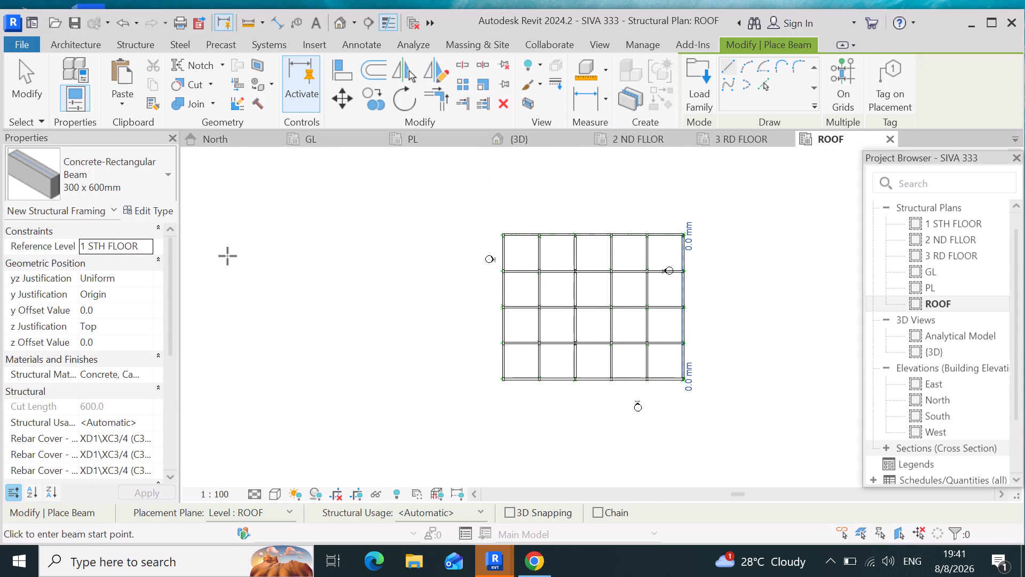